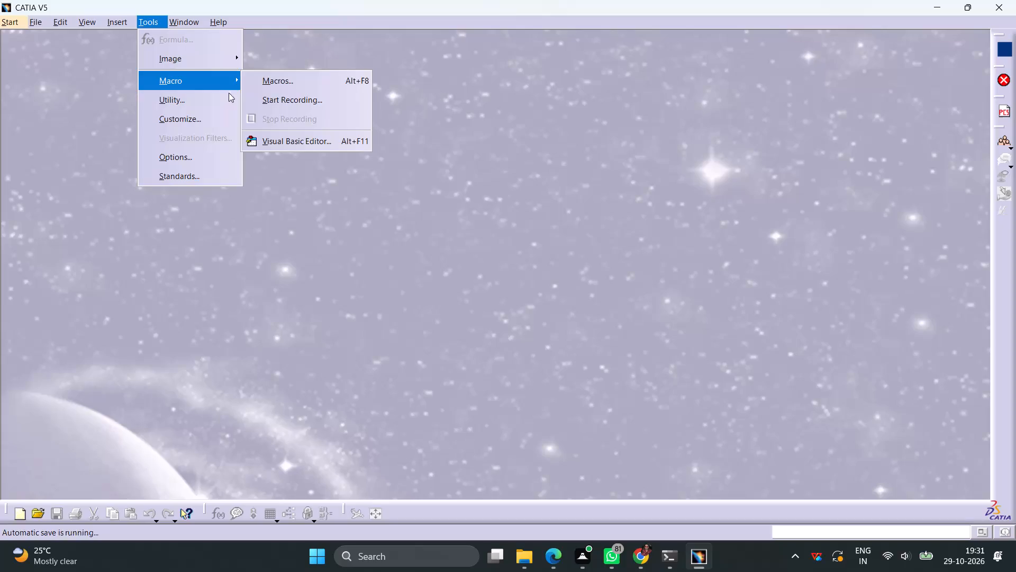
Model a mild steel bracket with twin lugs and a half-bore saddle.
Start recording a macro with CATScript as the macro language.
{"action": "left_click", "coordinate": [306, 104]}
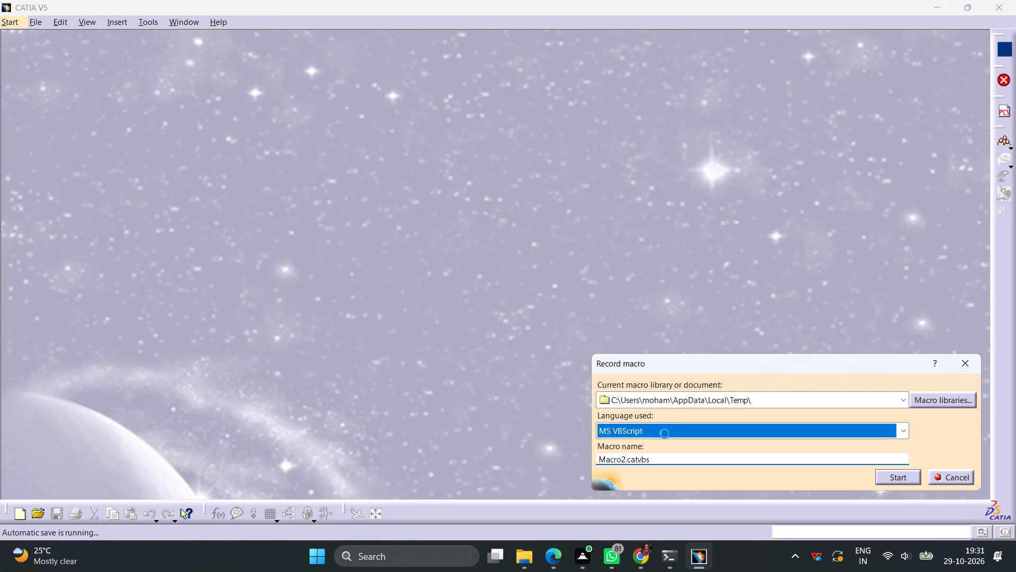
{"action": "left_click", "coordinate": [665, 433]}
{"action": "left_click", "coordinate": [635, 450]}
{"action": "left_click", "coordinate": [897, 476]}
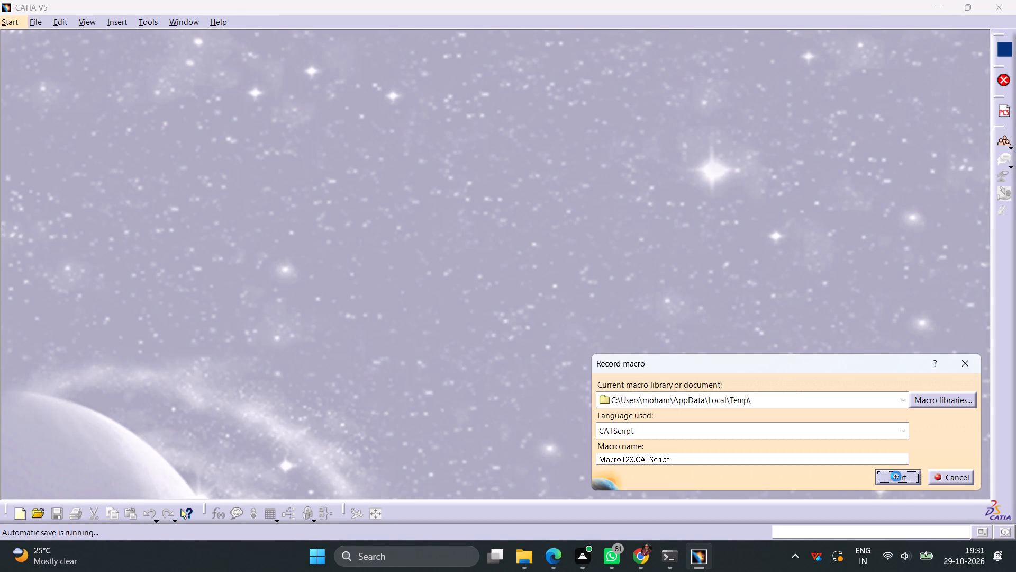
Create a new part in Part Design and open a sketch on its yz plane.
{"action": "left_click", "coordinate": [10, 23]}
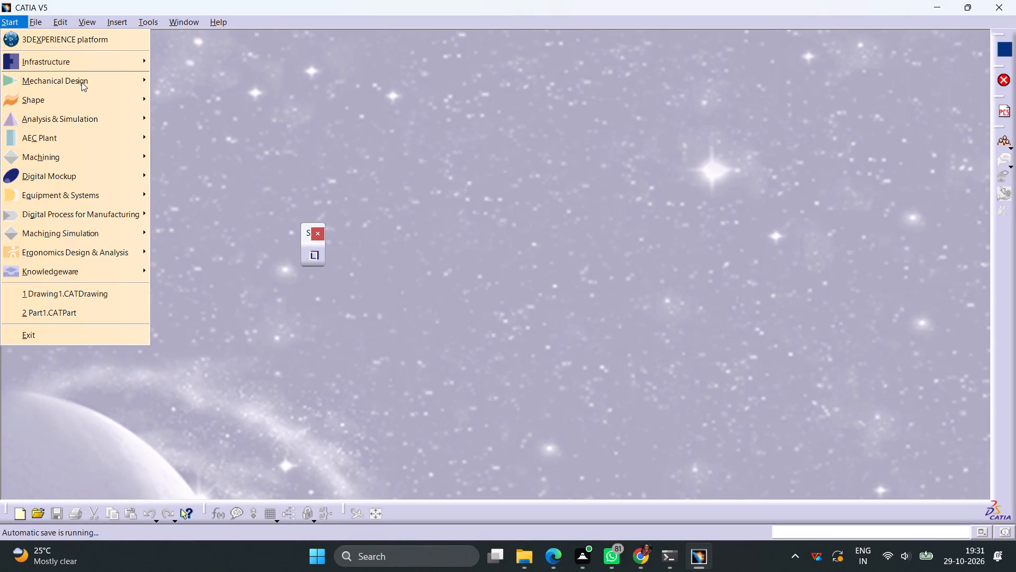
{"action": "left_click", "coordinate": [81, 82]}
{"action": "left_click", "coordinate": [188, 79]}
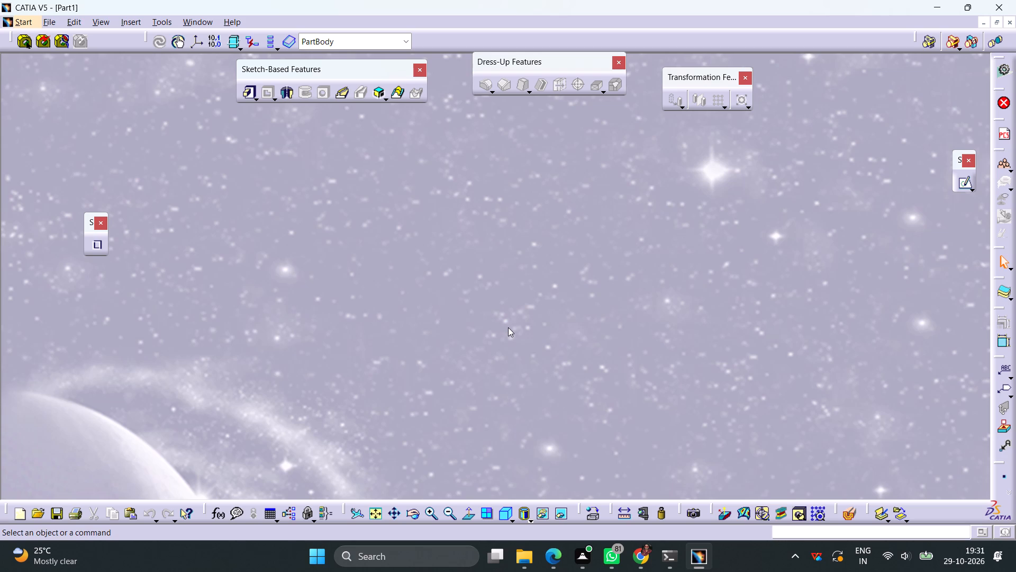
{"action": "left_click", "coordinate": [515, 302]}
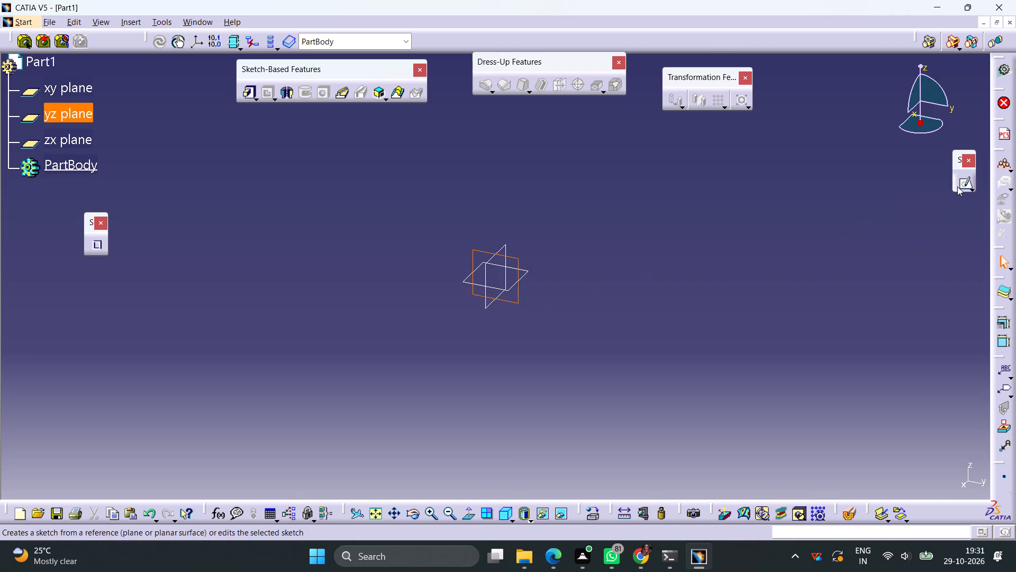
{"action": "left_click", "coordinate": [963, 184]}
Draw a horizontal base line symmetric about the sketch origin and dimension its length to 140 mm.
{"action": "left_click", "coordinate": [443, 103]}
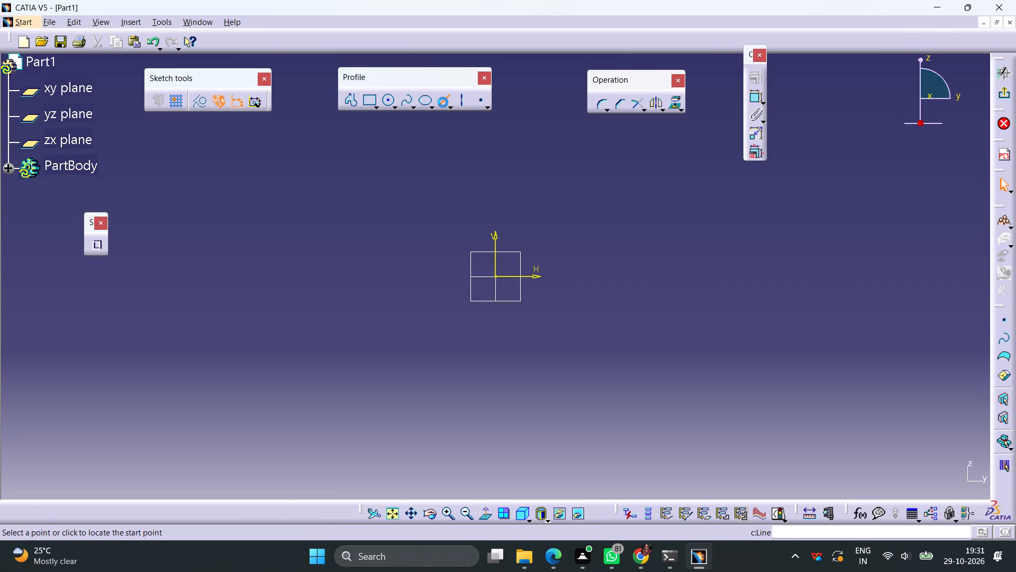
{"action": "left_click", "coordinate": [283, 105]}
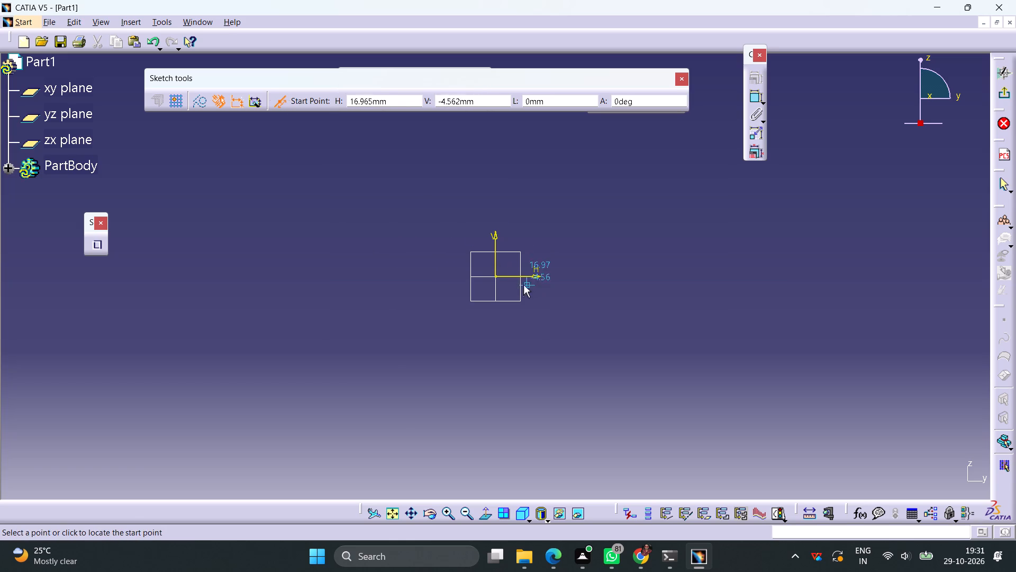
{"action": "left_click", "coordinate": [495, 276]}
{"action": "left_click", "coordinate": [616, 277]}
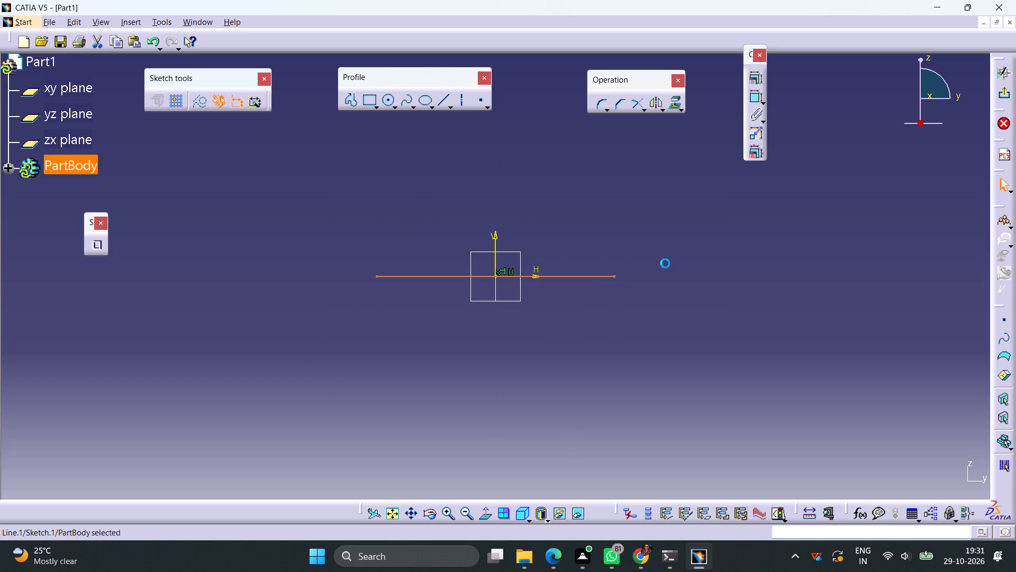
{"action": "left_click", "coordinate": [756, 93]}
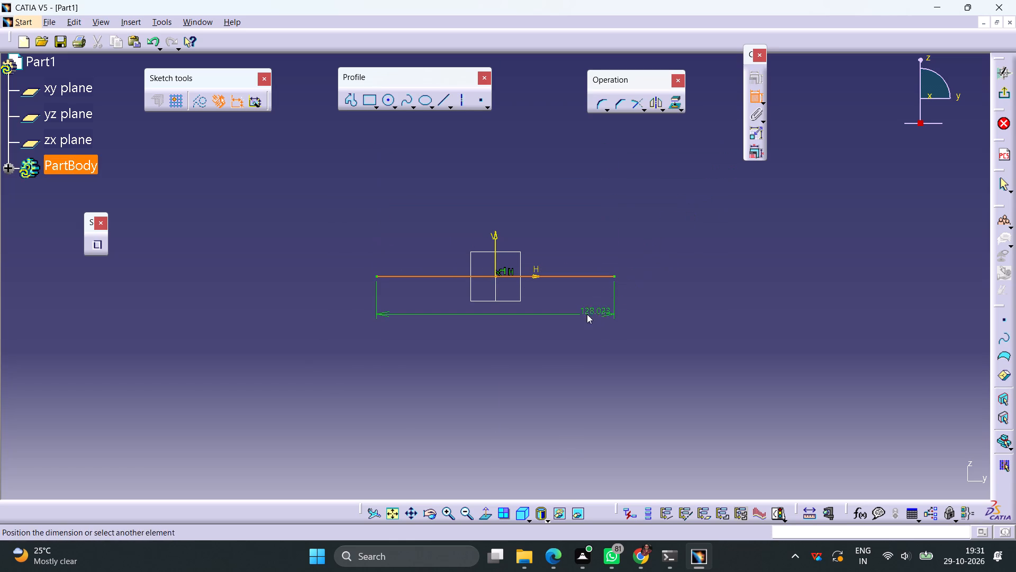
{"action": "left_click", "coordinate": [582, 316]}
{"action": "double_click", "coordinate": [573, 312]}
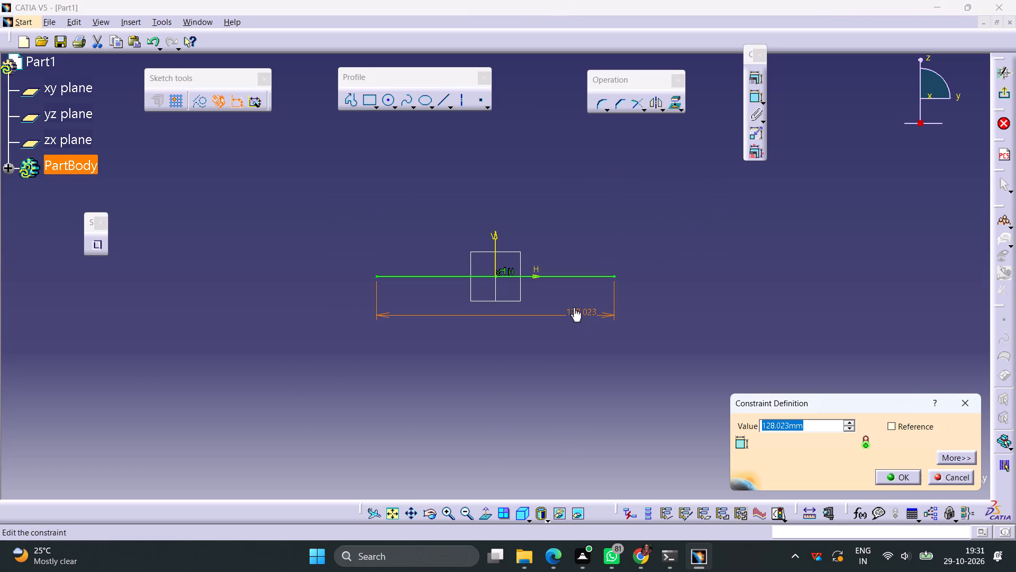
{"action": "type", "text": "140"}
{"action": "key", "text": "Return"}
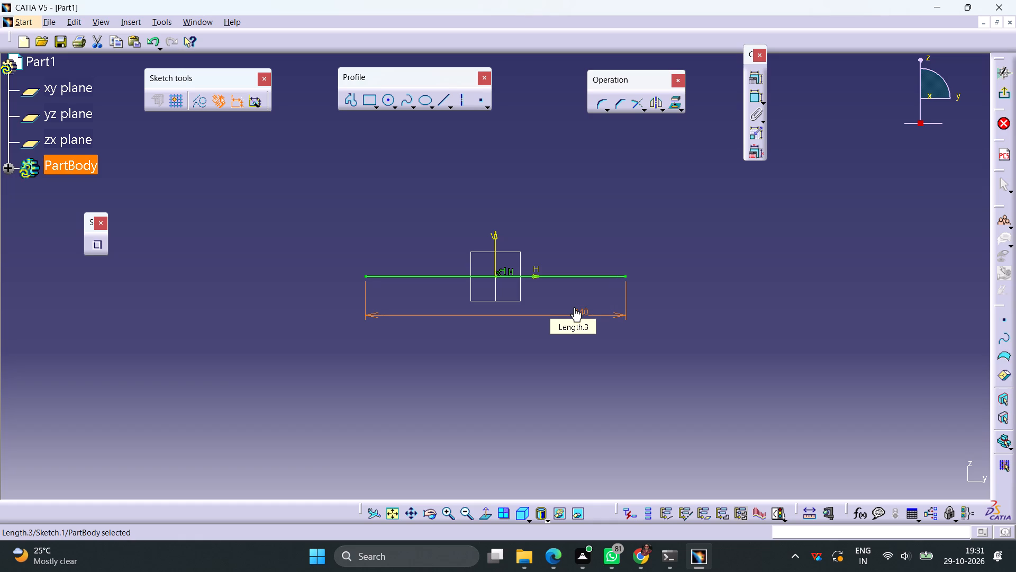
Draw a non-symmetric vertical line upward from the base line's left end and dimension its length to 54 mm.
{"action": "left_click", "coordinate": [441, 106]}
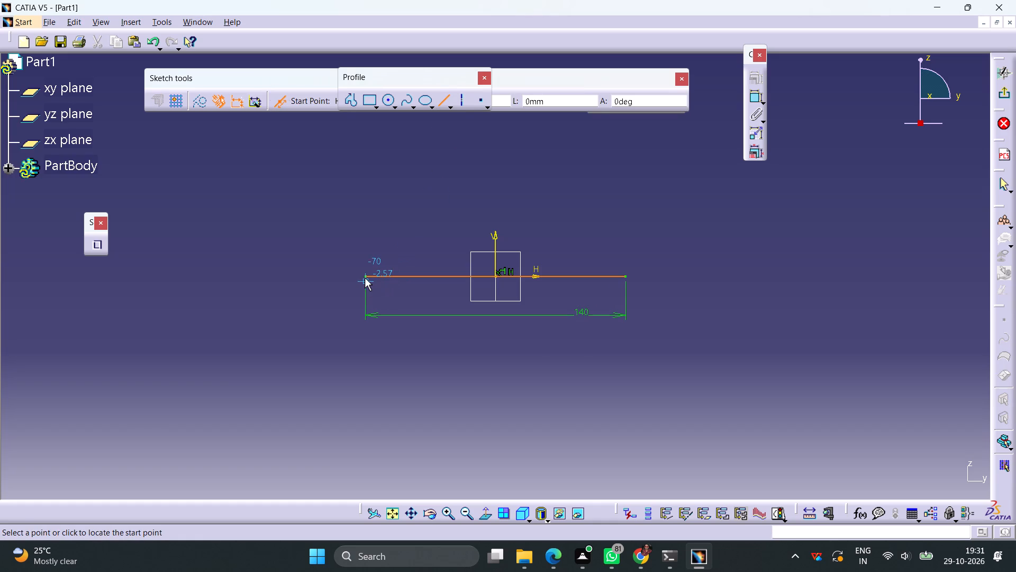
{"action": "left_click", "coordinate": [365, 274]}
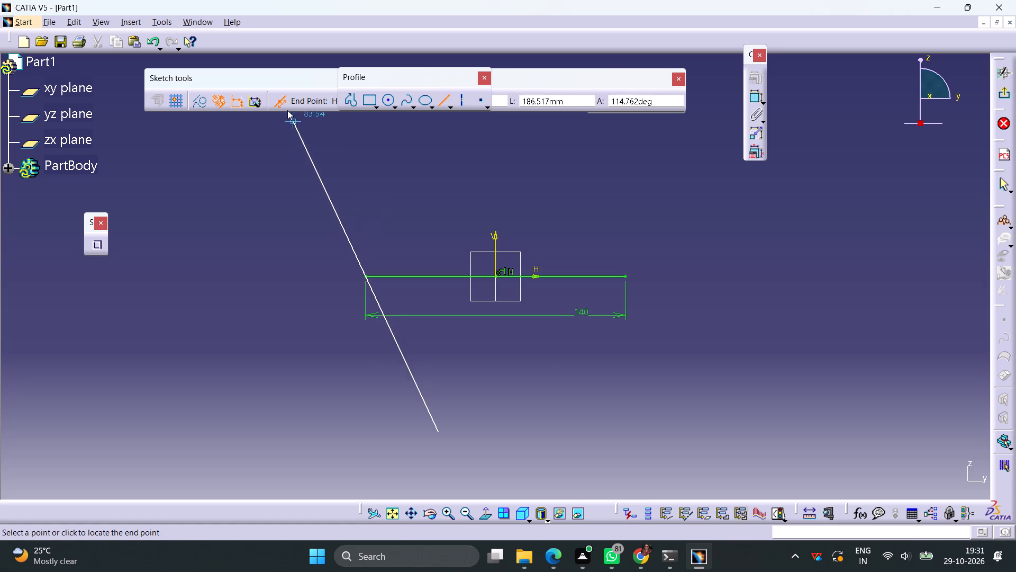
{"action": "left_click", "coordinate": [281, 105]}
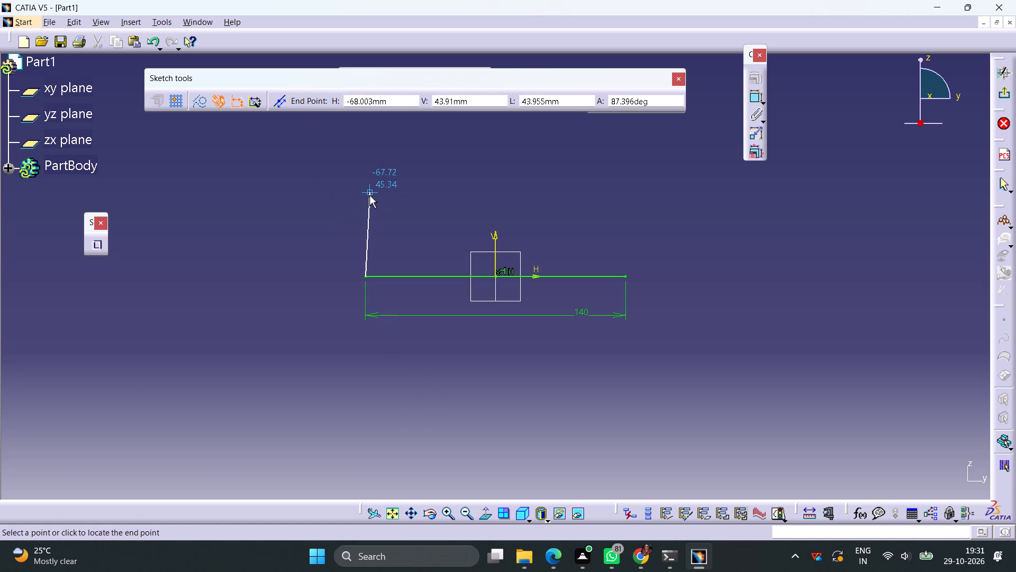
{"action": "left_click", "coordinate": [366, 200]}
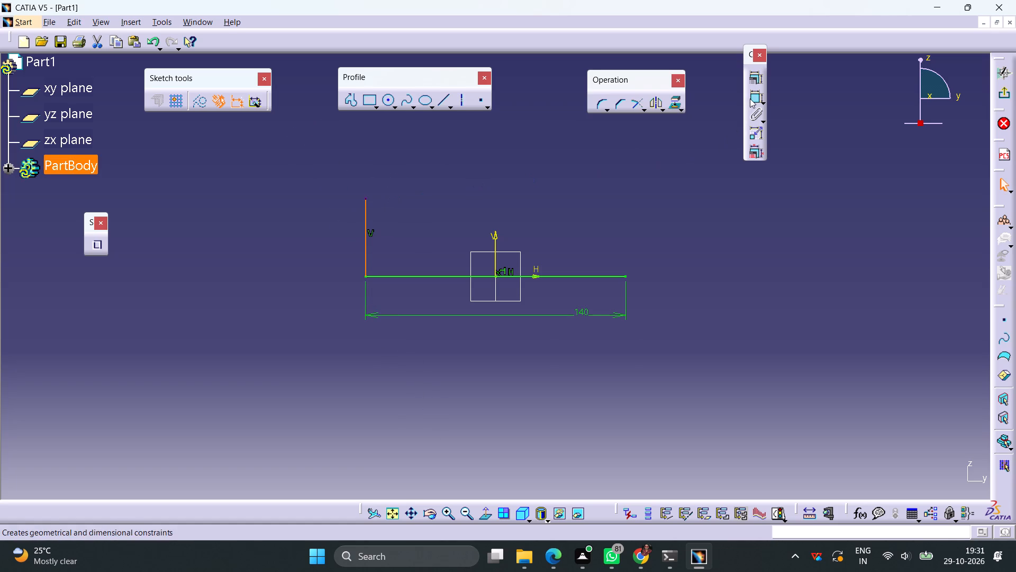
{"action": "left_click", "coordinate": [750, 99]}
{"action": "left_click", "coordinate": [341, 257]}
{"action": "double_click", "coordinate": [349, 254]}
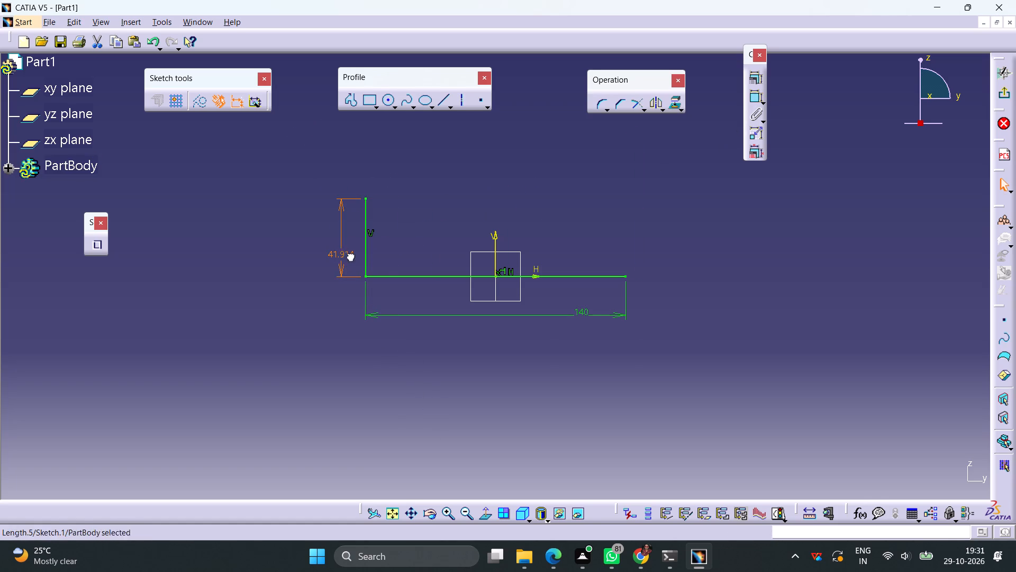
{"action": "type", "text": "54"}
{"action": "key", "text": "Return"}
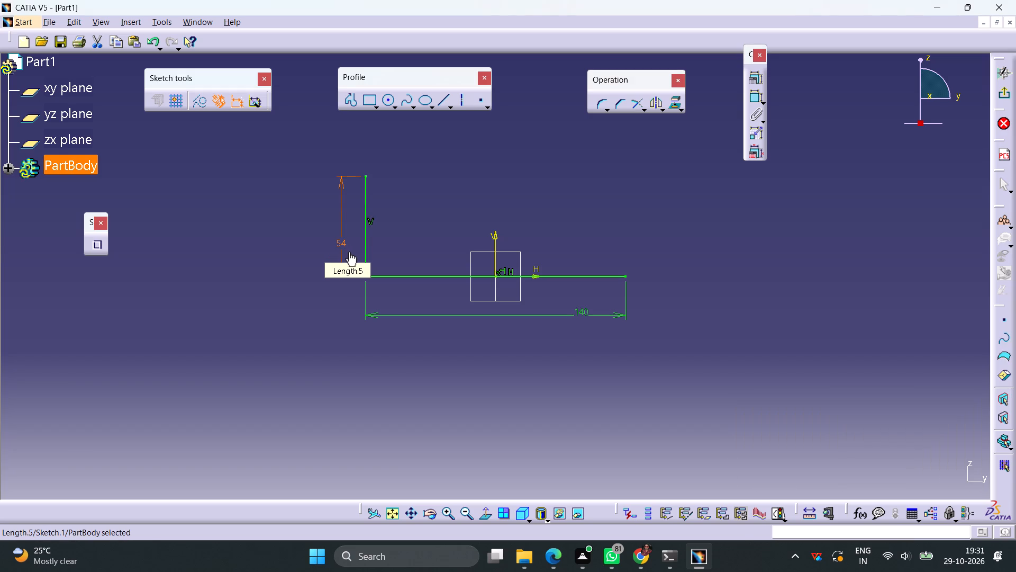
Draw a short horizontal line rightward from the top of the 54 mm line and dimension it to 18 mm.
{"action": "left_click", "coordinate": [439, 98]}
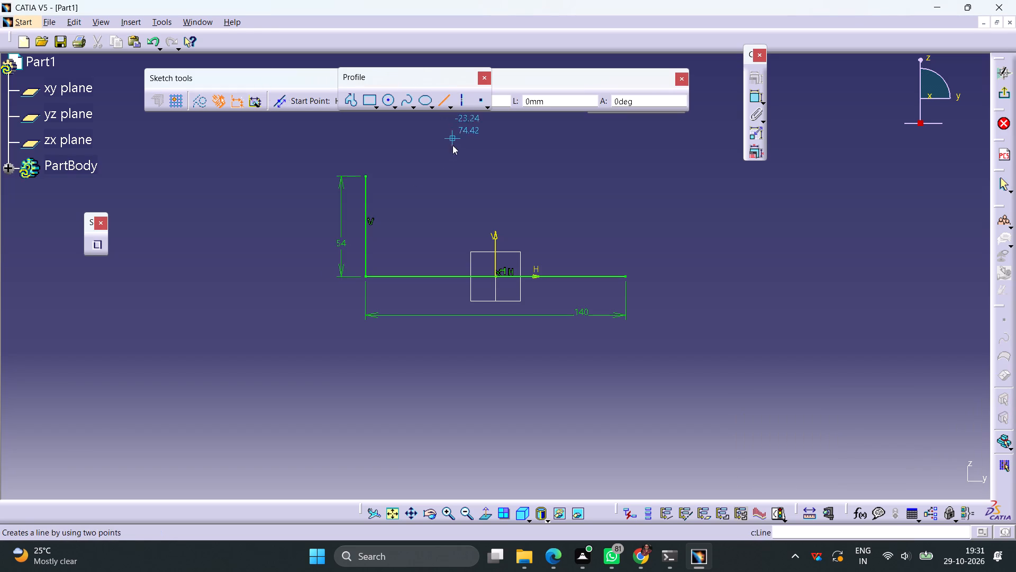
{"action": "left_click", "coordinate": [365, 176]}
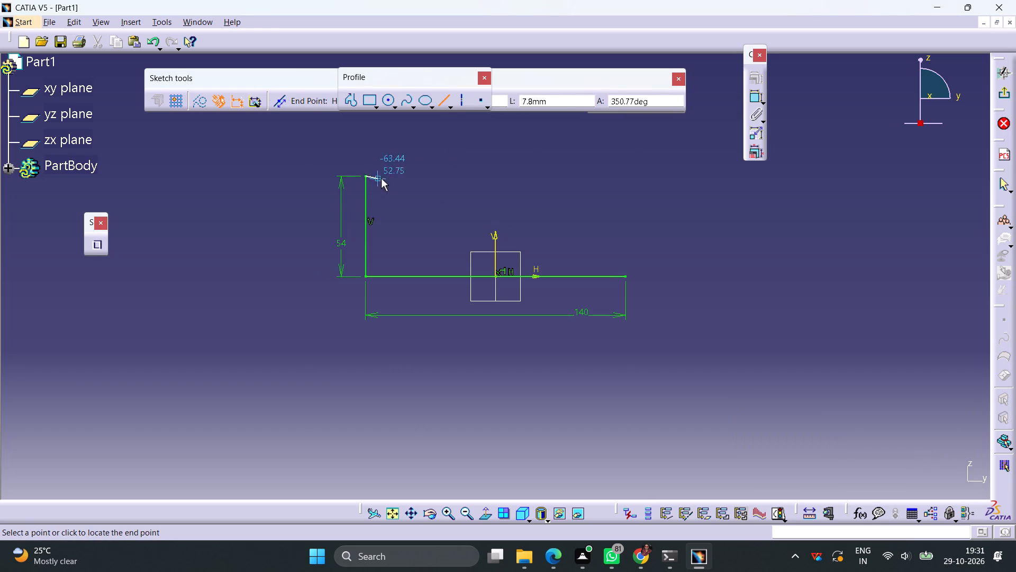
{"action": "left_click", "coordinate": [394, 176]}
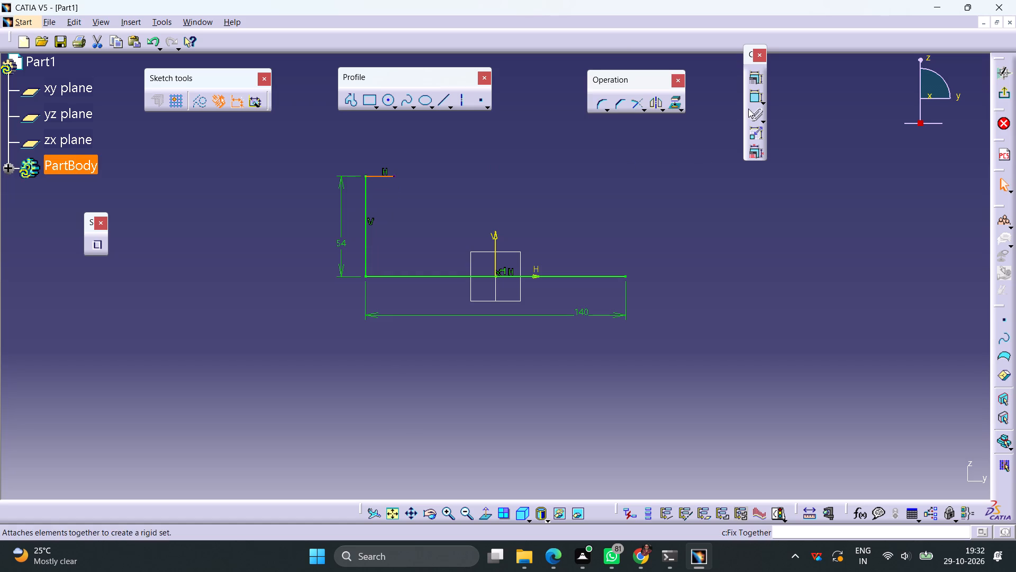
{"action": "left_click", "coordinate": [752, 99]}
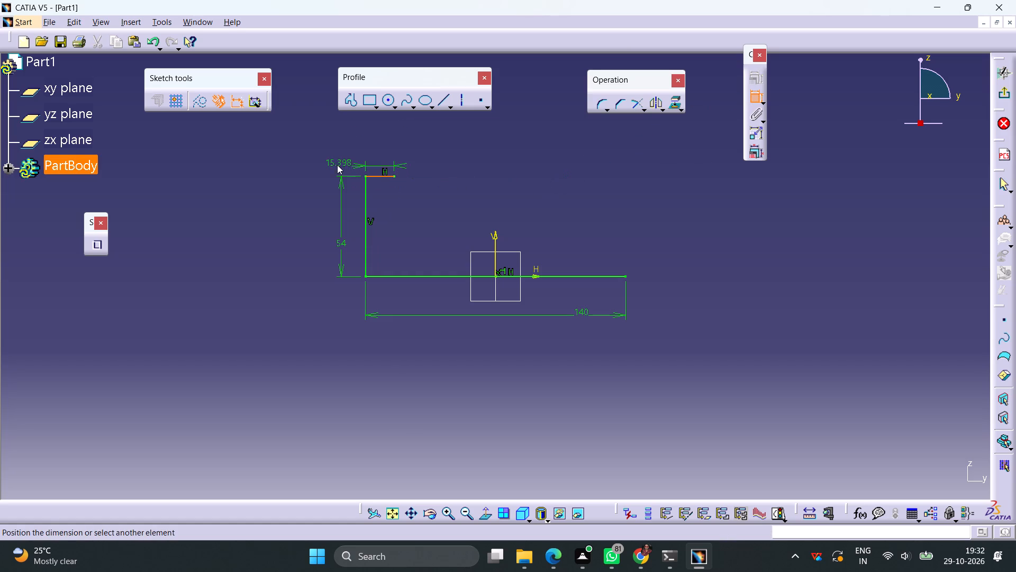
{"action": "left_click", "coordinate": [321, 162]}
{"action": "double_click", "coordinate": [325, 159]}
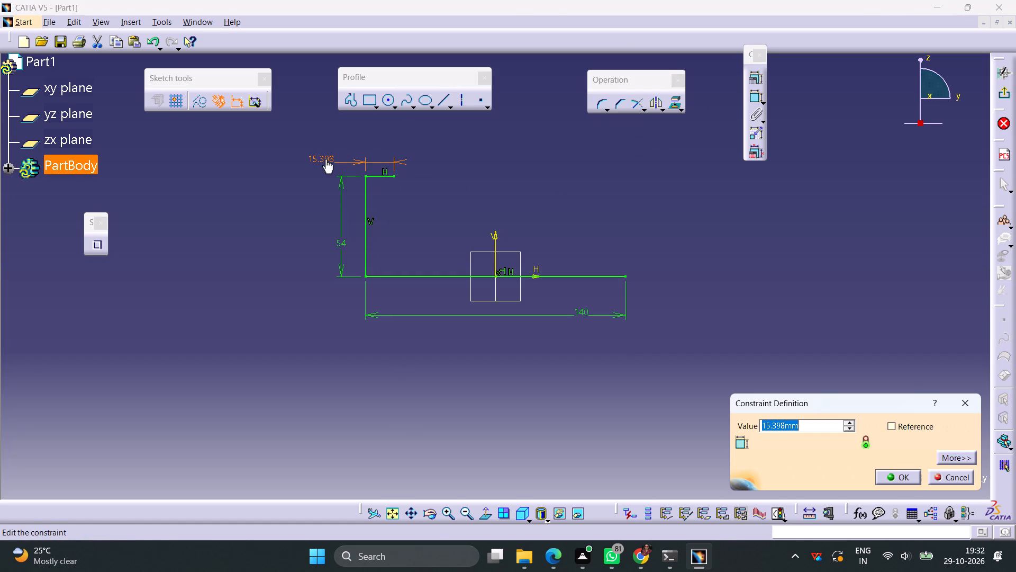
{"action": "type", "text": "18"}
{"action": "key", "text": "Return"}
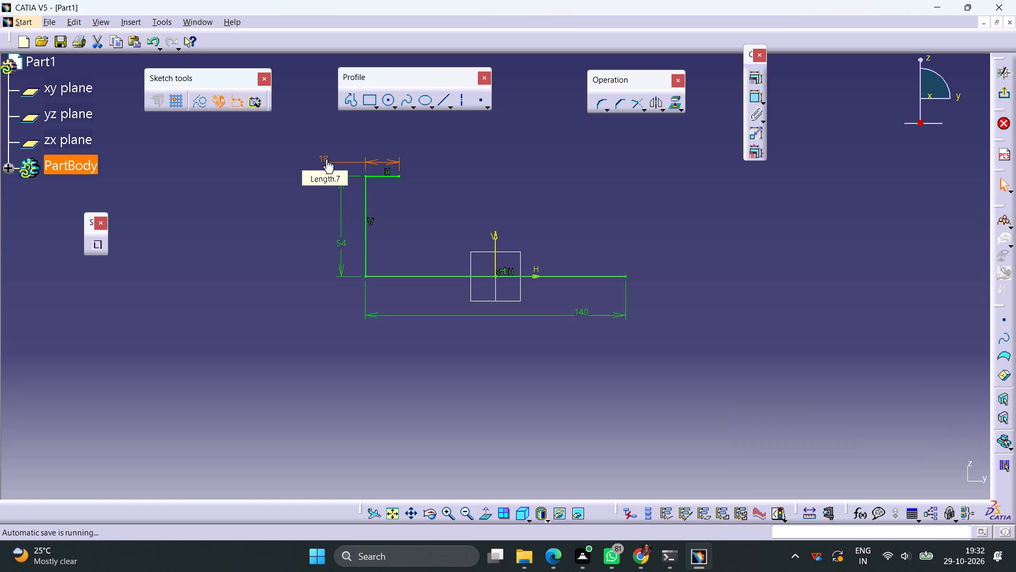
Draw a vertical line down from the 18 mm line's right end and constrain its lower endpoint 30 mm above the base line.
{"action": "left_click", "coordinate": [440, 102]}
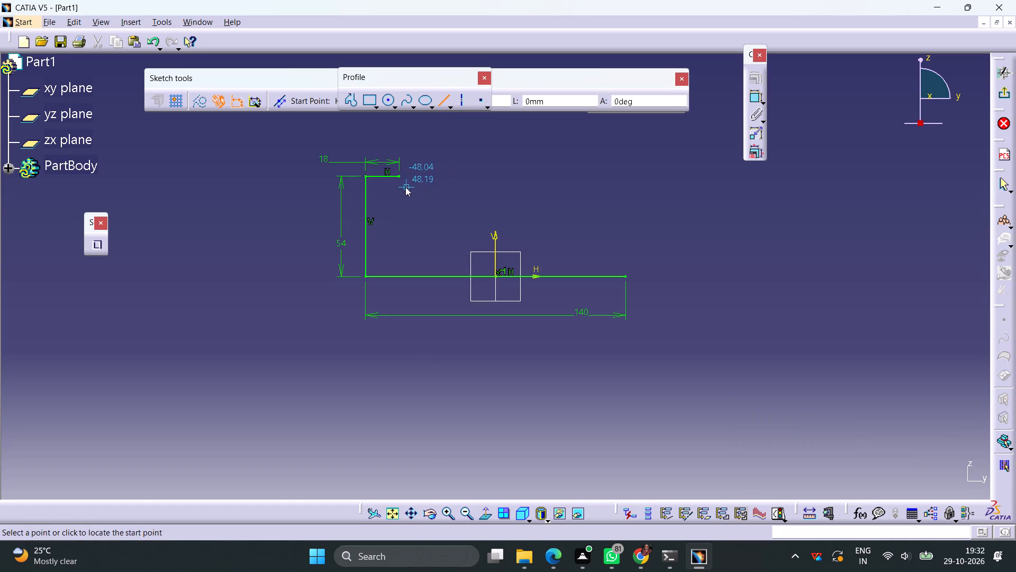
{"action": "left_click", "coordinate": [400, 177]}
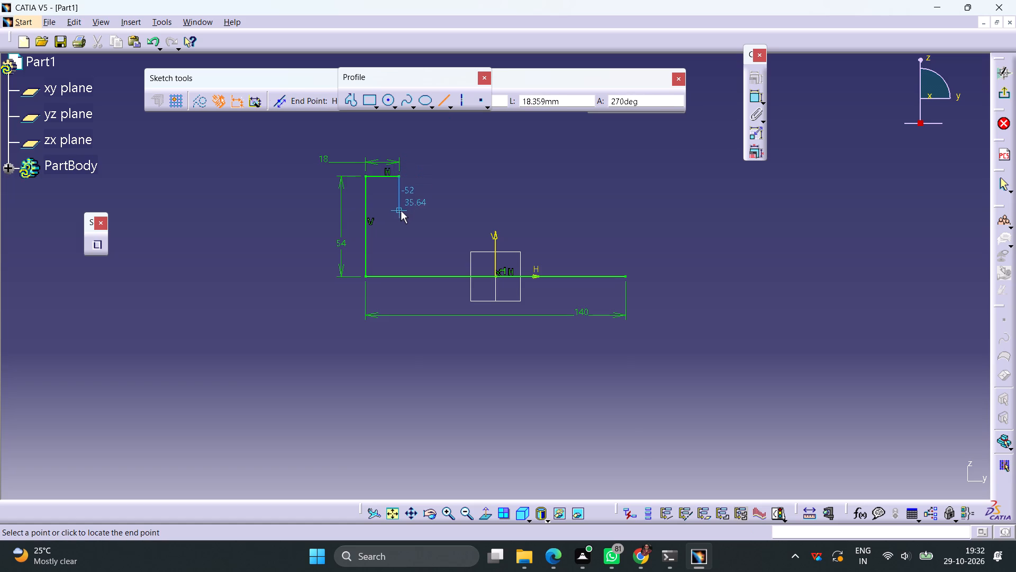
{"action": "left_click", "coordinate": [398, 215]}
{"action": "left_click", "coordinate": [437, 216]}
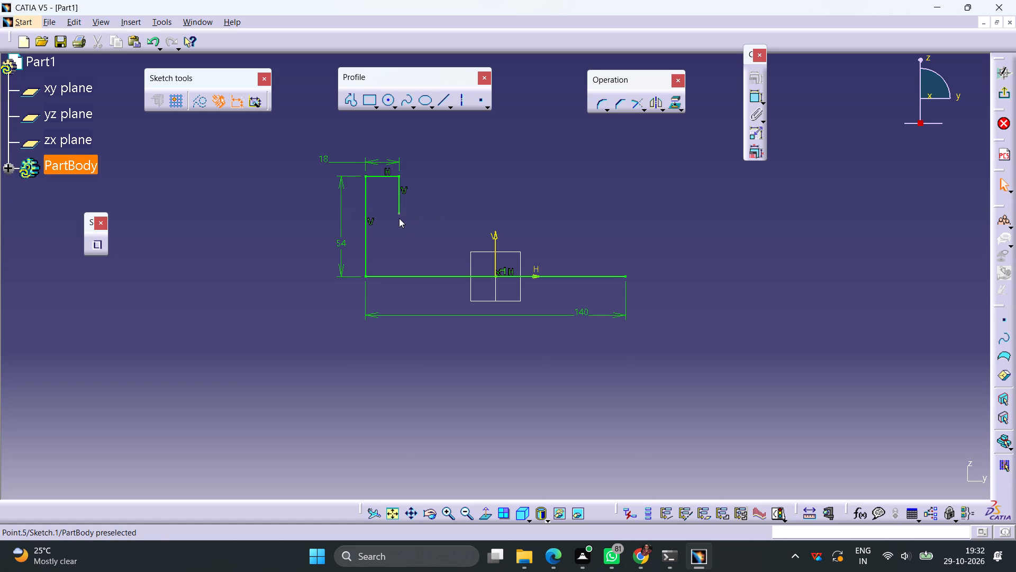
{"action": "left_click", "coordinate": [399, 215]}
{"action": "left_click", "coordinate": [753, 93]}
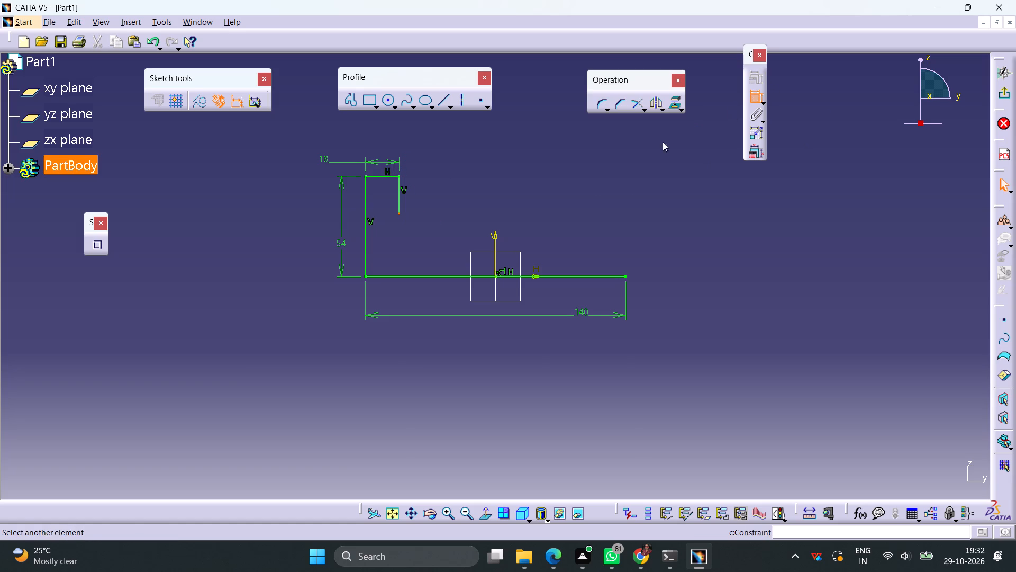
{"action": "left_click", "coordinate": [427, 274]}
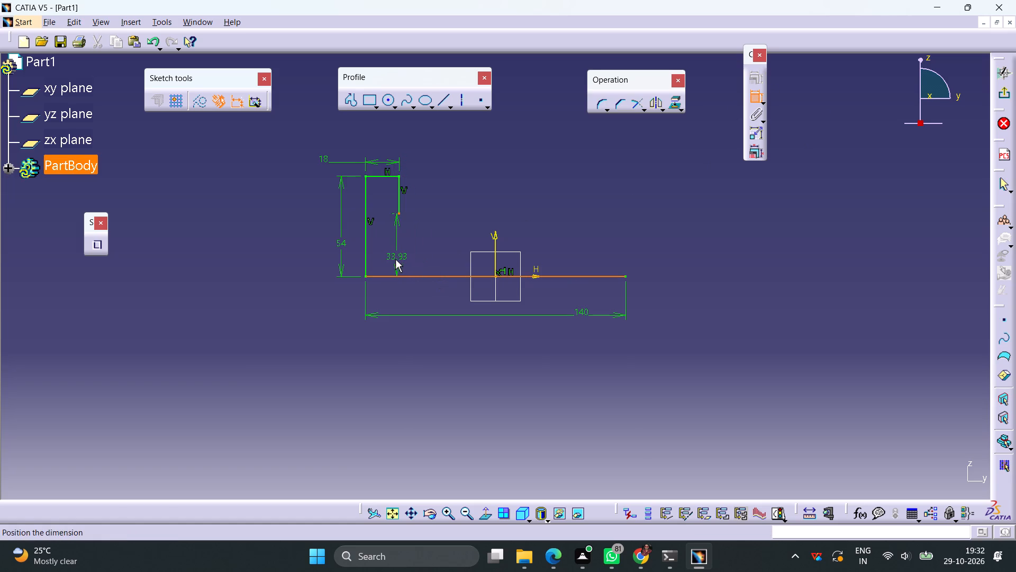
{"action": "left_click", "coordinate": [396, 259]}
{"action": "double_click", "coordinate": [402, 253]}
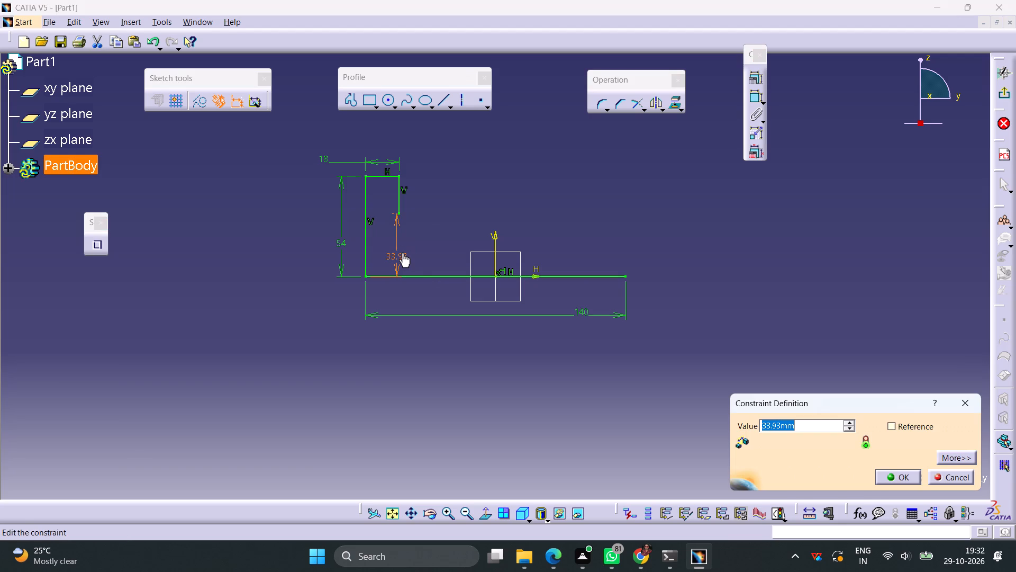
{"action": "type", "text": "30"}
{"action": "key", "text": "Return"}
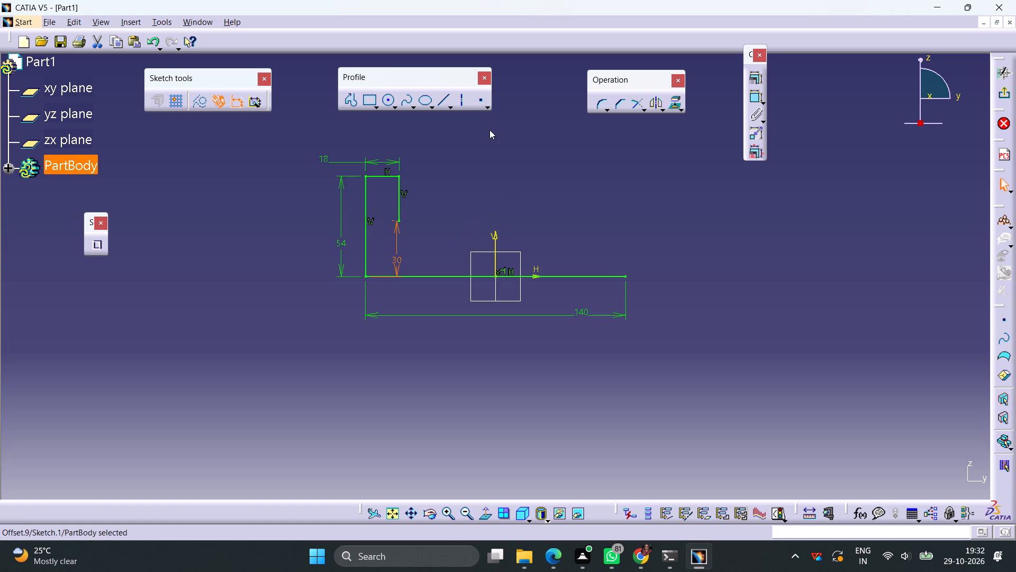
Draw a vertical line upward from the base line's right end and dimension its length to 30 mm.
{"action": "left_click", "coordinate": [441, 103]}
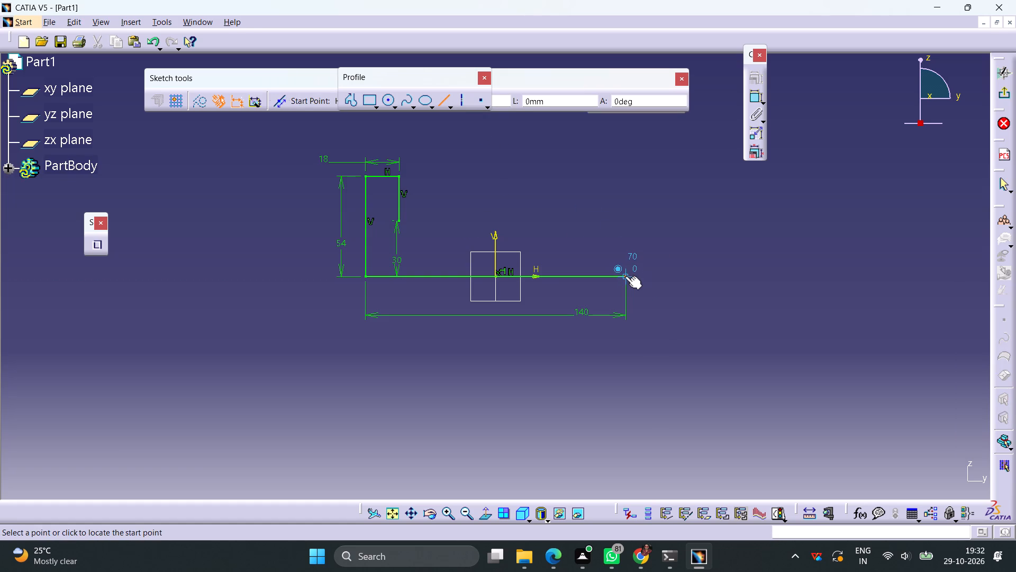
{"action": "left_click", "coordinate": [625, 276]}
{"action": "left_click", "coordinate": [623, 235]}
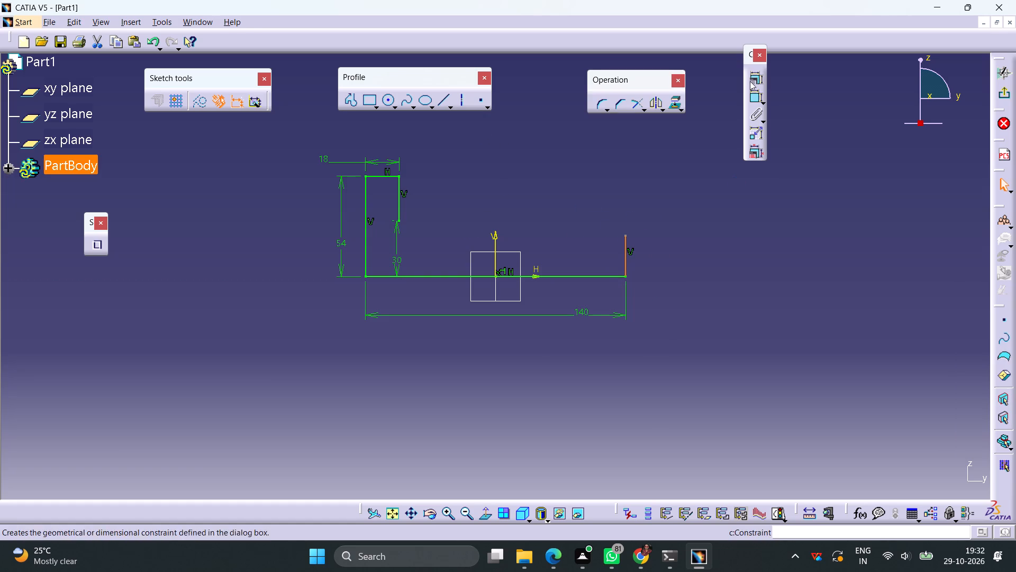
{"action": "left_click", "coordinate": [755, 96]}
{"action": "left_click", "coordinate": [683, 263]}
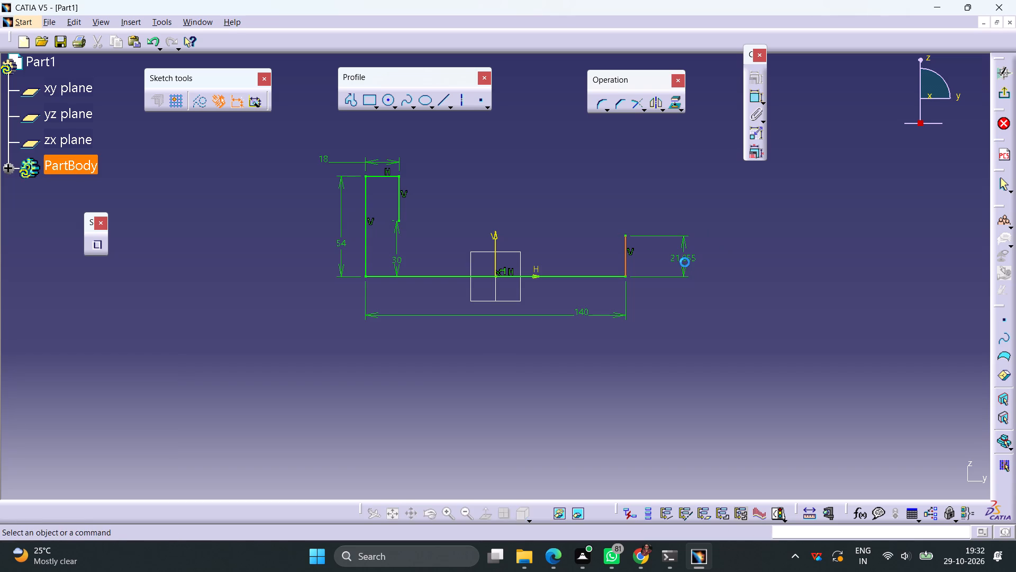
{"action": "left_click", "coordinate": [688, 258]}
{"action": "double_click", "coordinate": [688, 258]}
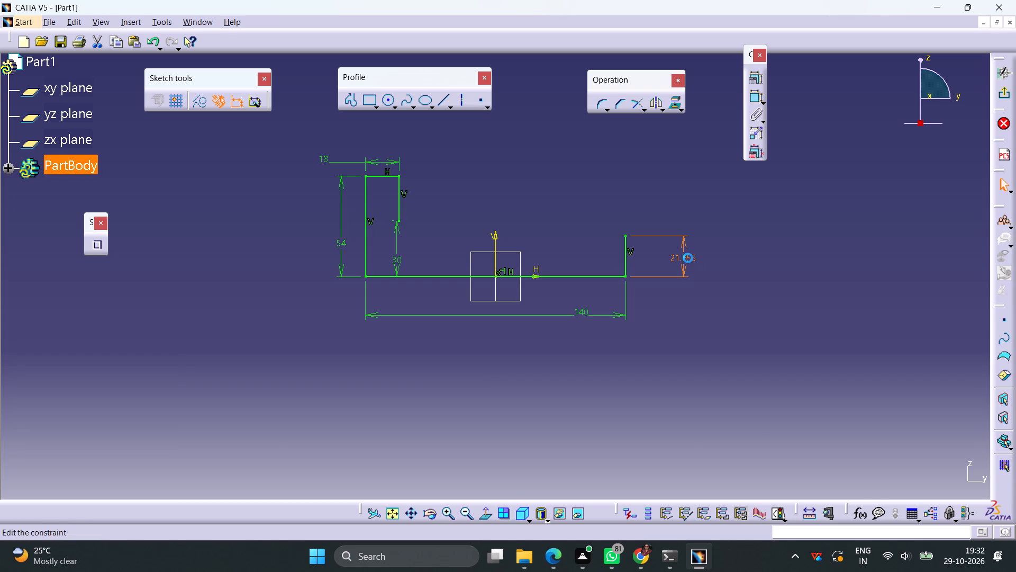
{"action": "type", "text": "30"}
{"action": "key", "text": "Return"}
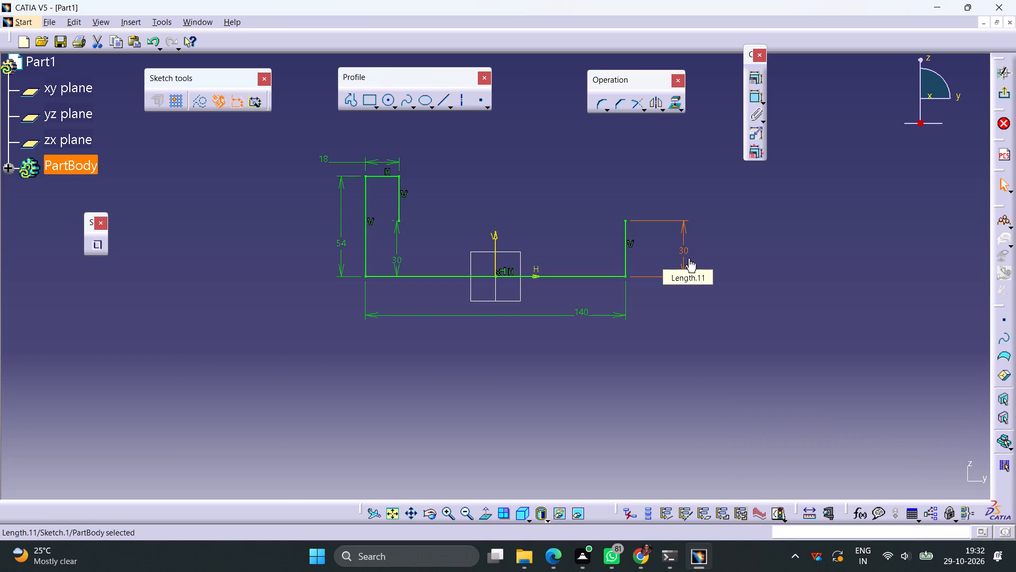
Draw a horizontal line about 36 mm long rightward from the lower end of the short vertical line below the 18 mm top.
{"action": "left_click", "coordinate": [442, 104]}
{"action": "left_click", "coordinate": [397, 222]}
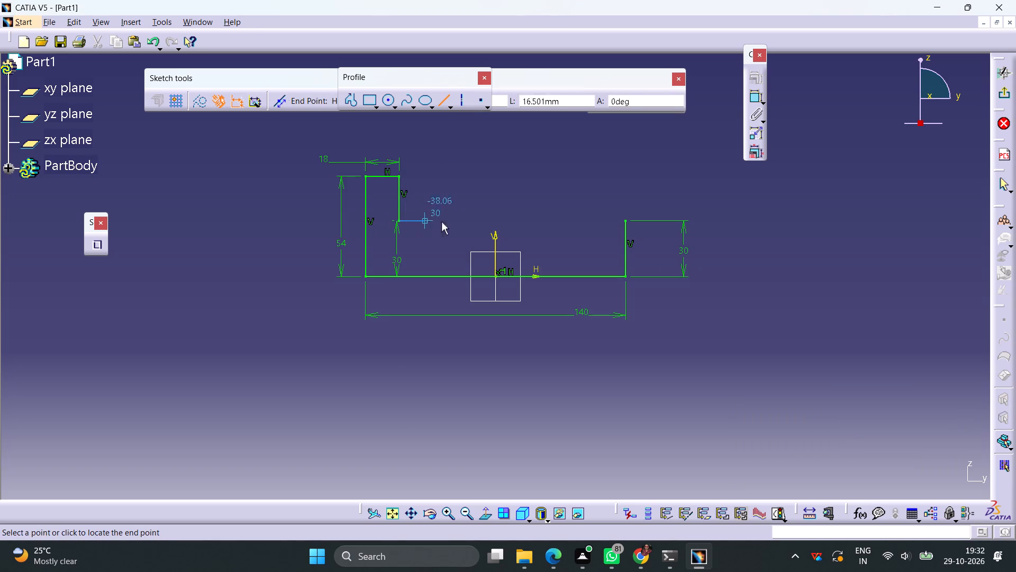
{"action": "left_click", "coordinate": [464, 222]}
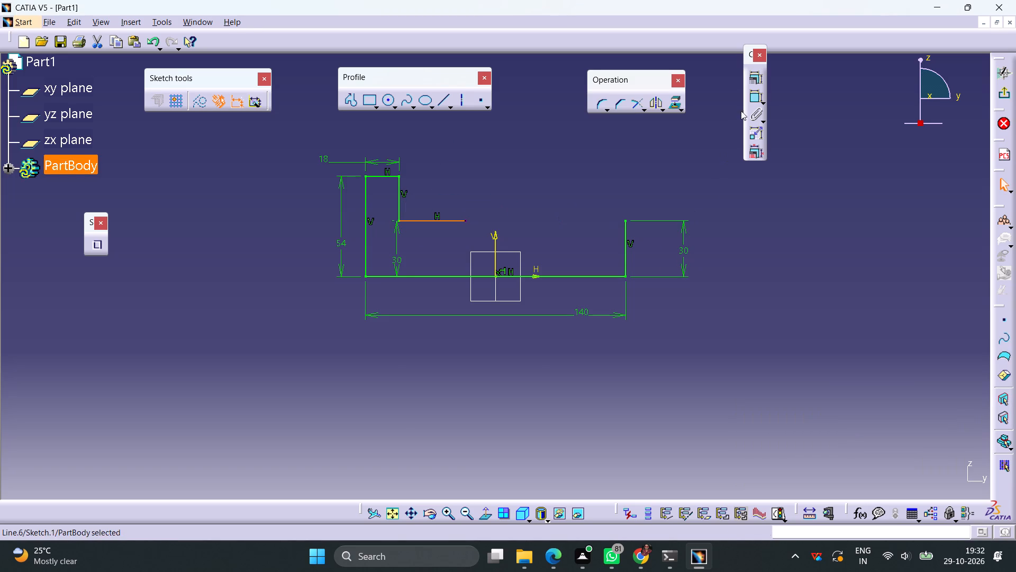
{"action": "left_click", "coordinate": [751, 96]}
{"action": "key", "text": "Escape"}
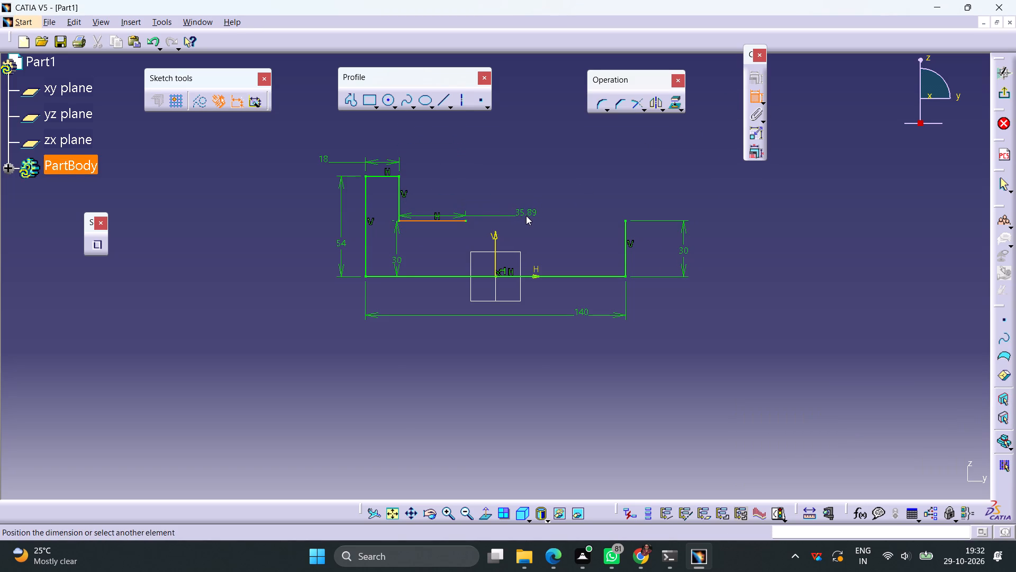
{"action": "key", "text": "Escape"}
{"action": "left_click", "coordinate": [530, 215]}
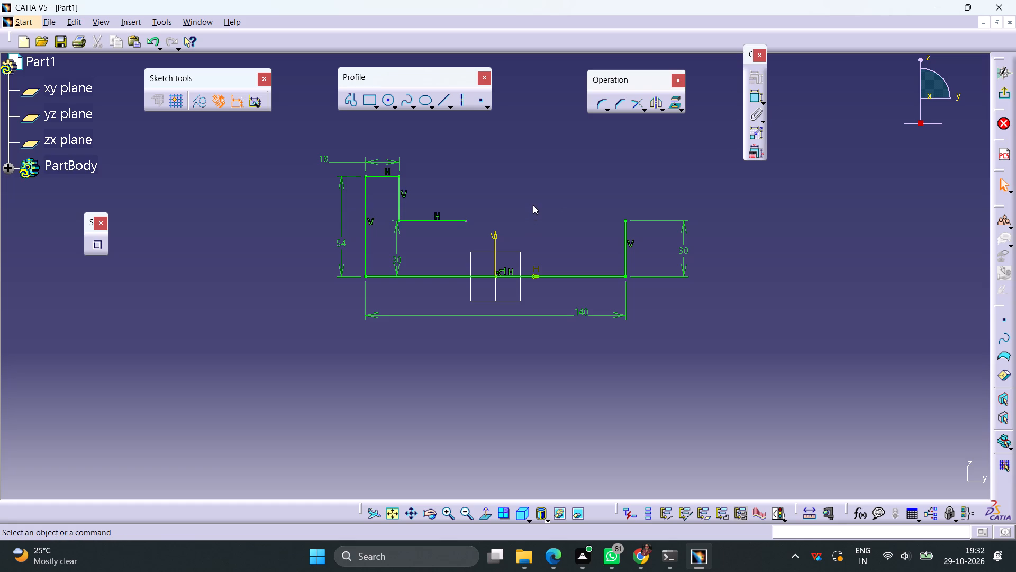
Constrain the right end of the new horizontal line 65 mm from the 54 mm vertical line.
{"action": "left_click", "coordinate": [754, 98]}
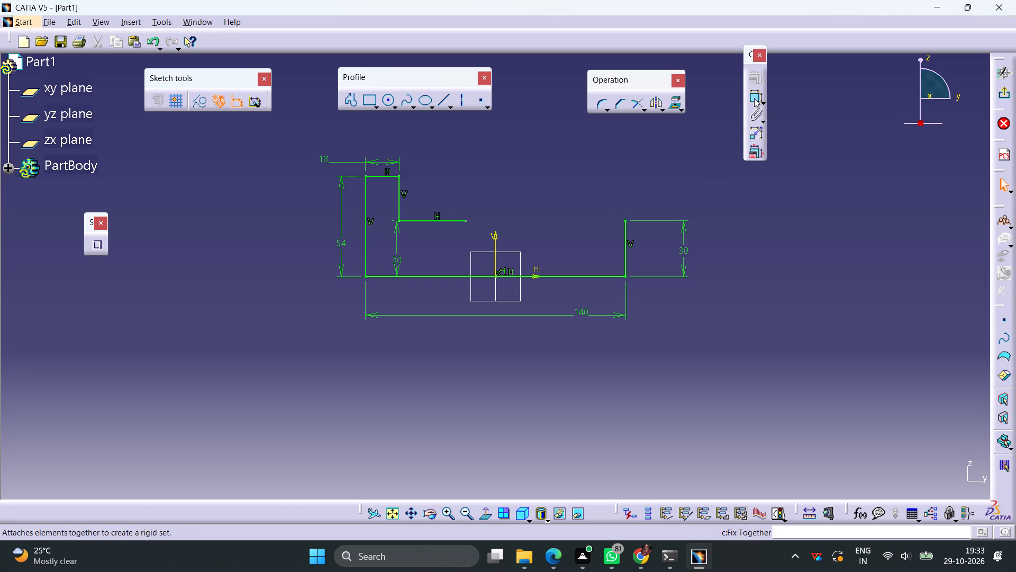
{"action": "left_click", "coordinate": [364, 245]}
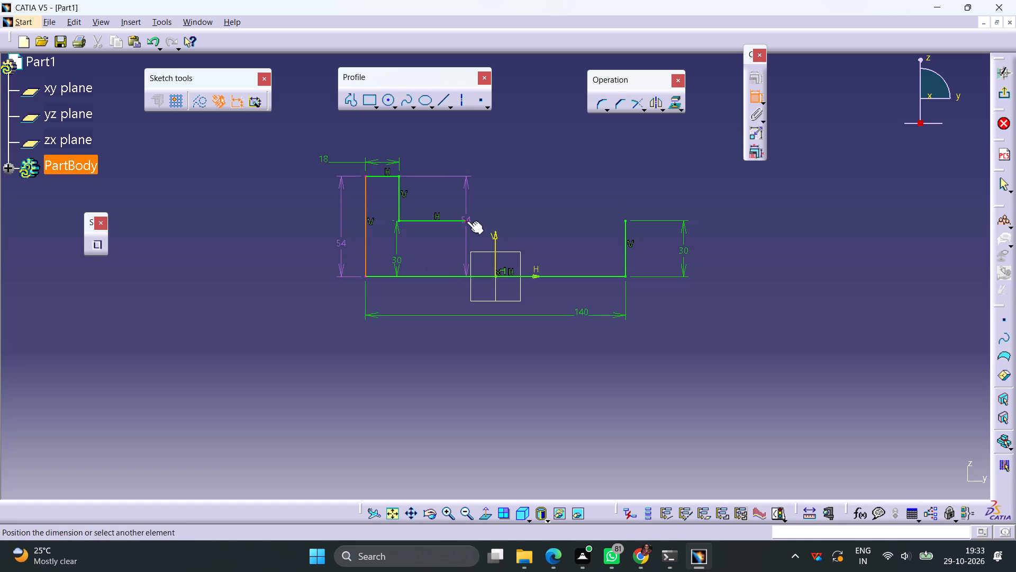
{"action": "left_click", "coordinate": [467, 221]}
{"action": "left_click", "coordinate": [437, 248]}
{"action": "double_click", "coordinate": [438, 245]}
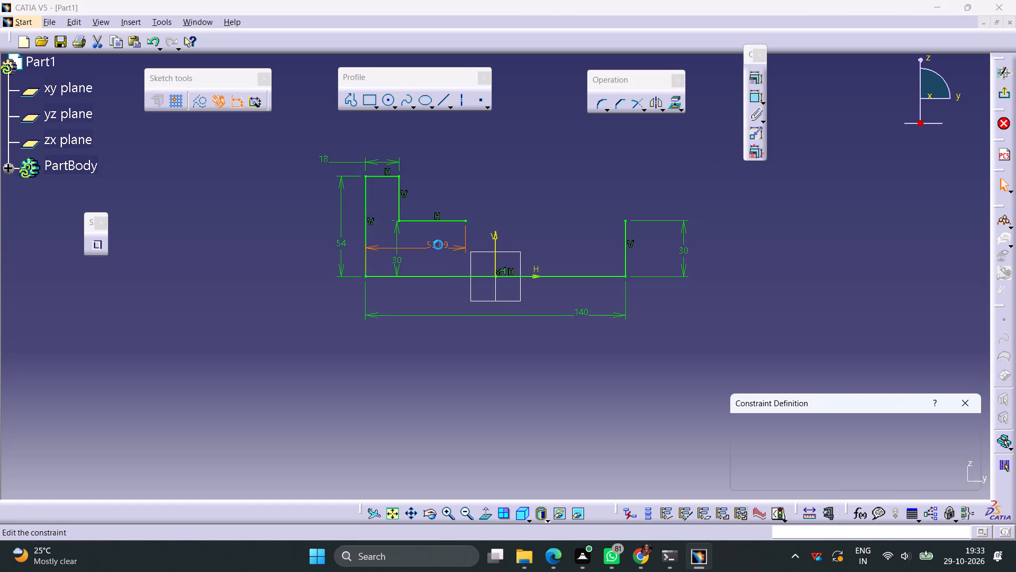
{"action": "type", "text": "90-25"}
{"action": "key", "text": "Return"}
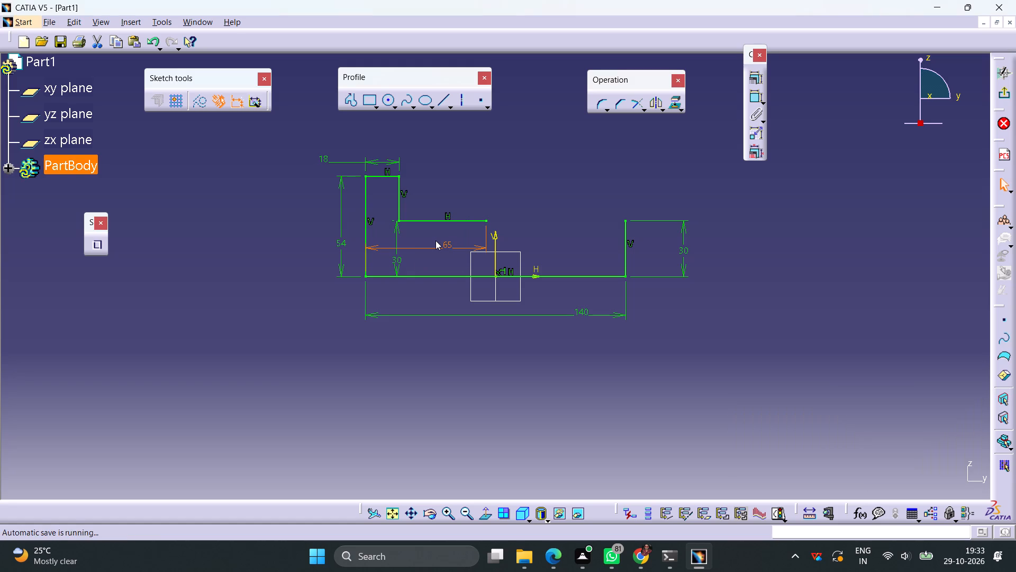
Draw a horizontal line leftward from the top of the right-hand 30 mm line and constrain the gap to the opposite horizontal line's end to 50 mm.
{"action": "left_click", "coordinate": [754, 93]}
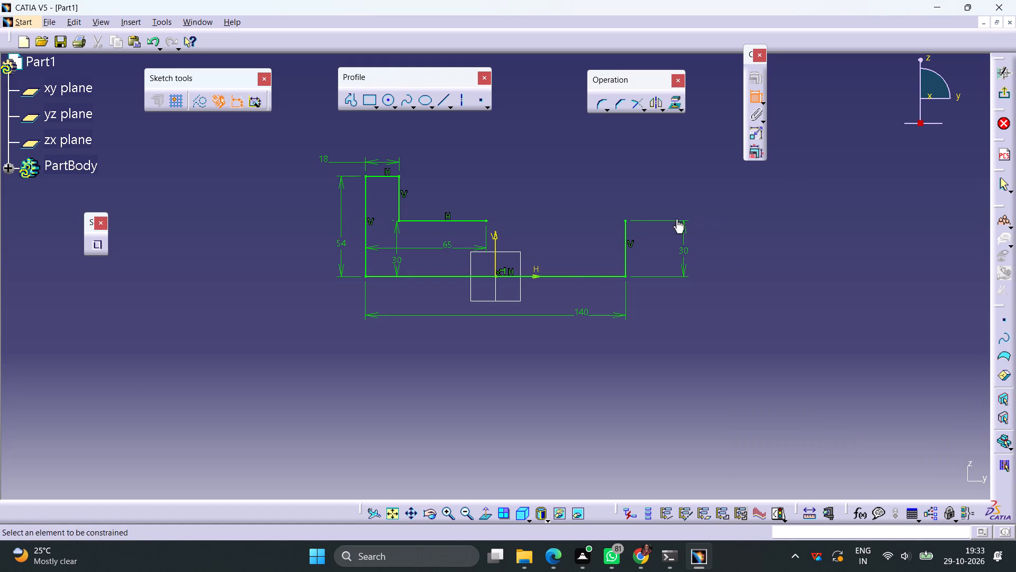
{"action": "left_click", "coordinate": [441, 103]}
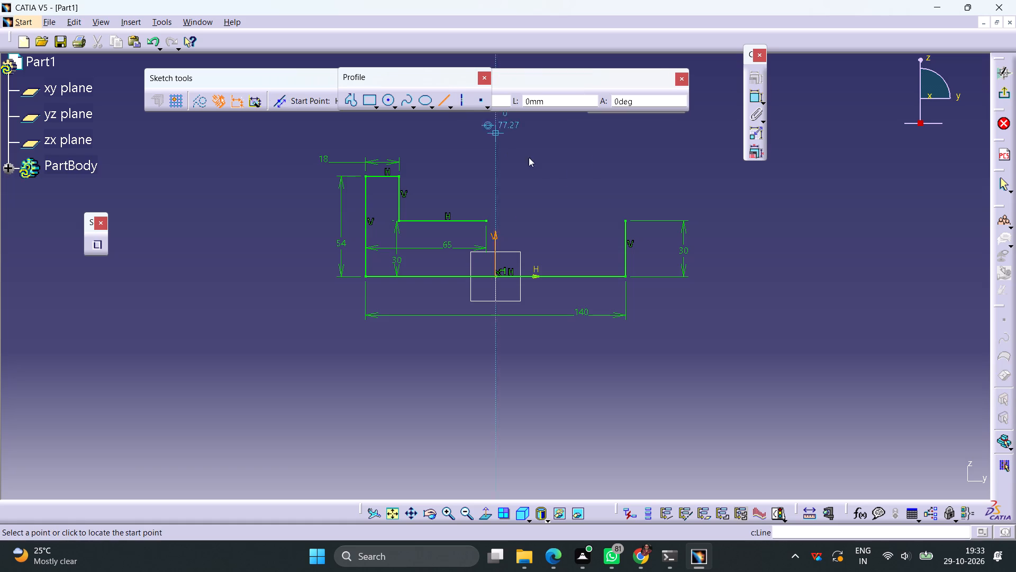
{"action": "left_click", "coordinate": [625, 222]}
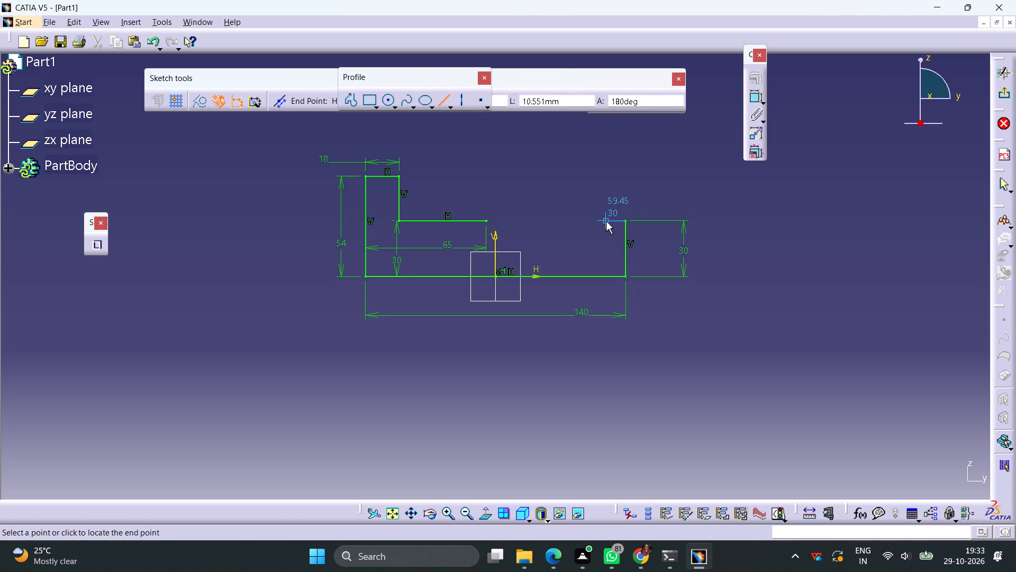
{"action": "left_click", "coordinate": [606, 221]}
{"action": "left_click", "coordinate": [643, 186]}
{"action": "left_click", "coordinate": [752, 101]}
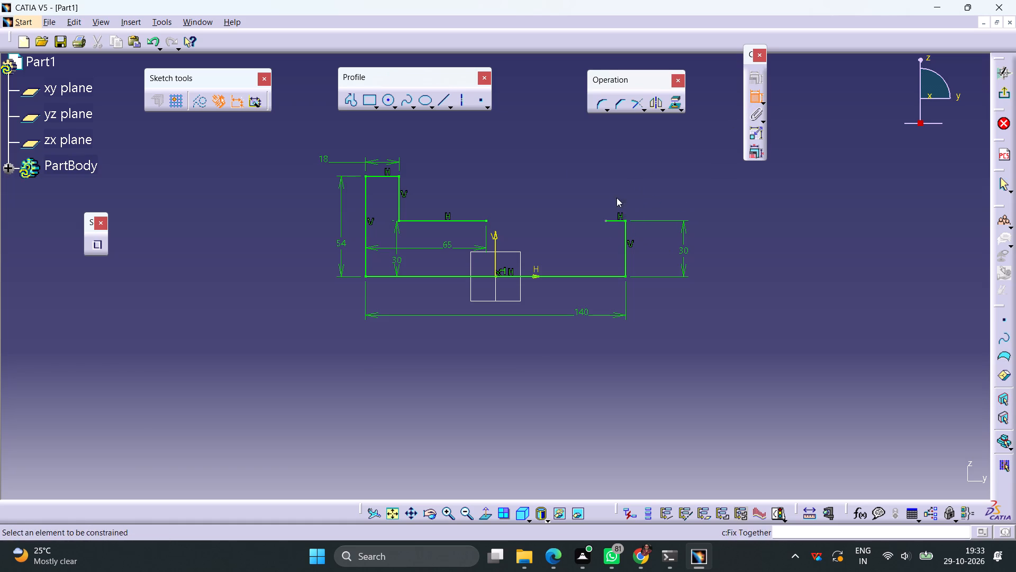
{"action": "left_click", "coordinate": [607, 220]}
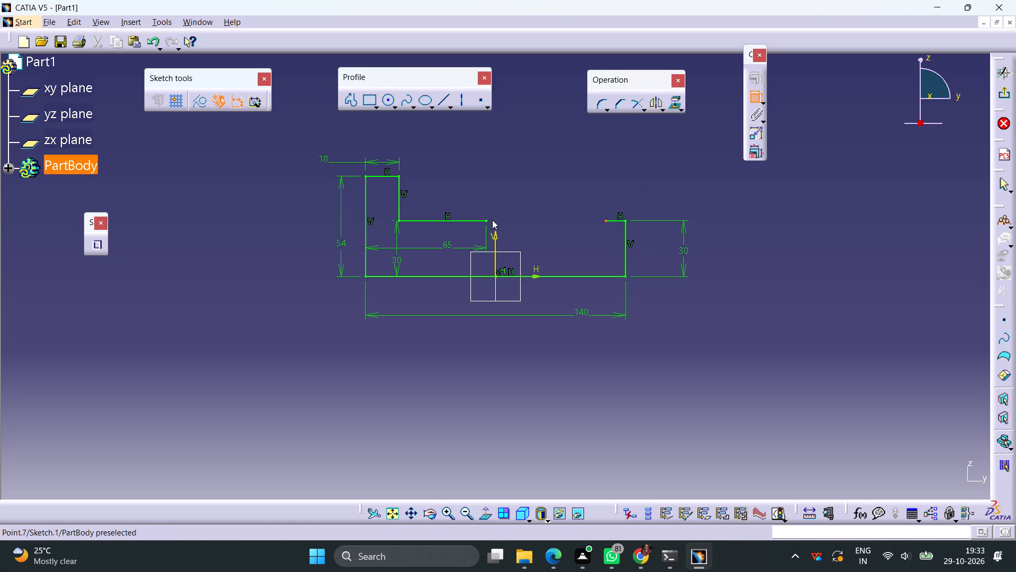
{"action": "left_click", "coordinate": [485, 222]}
{"action": "left_click", "coordinate": [537, 213]}
{"action": "double_click", "coordinate": [538, 207]}
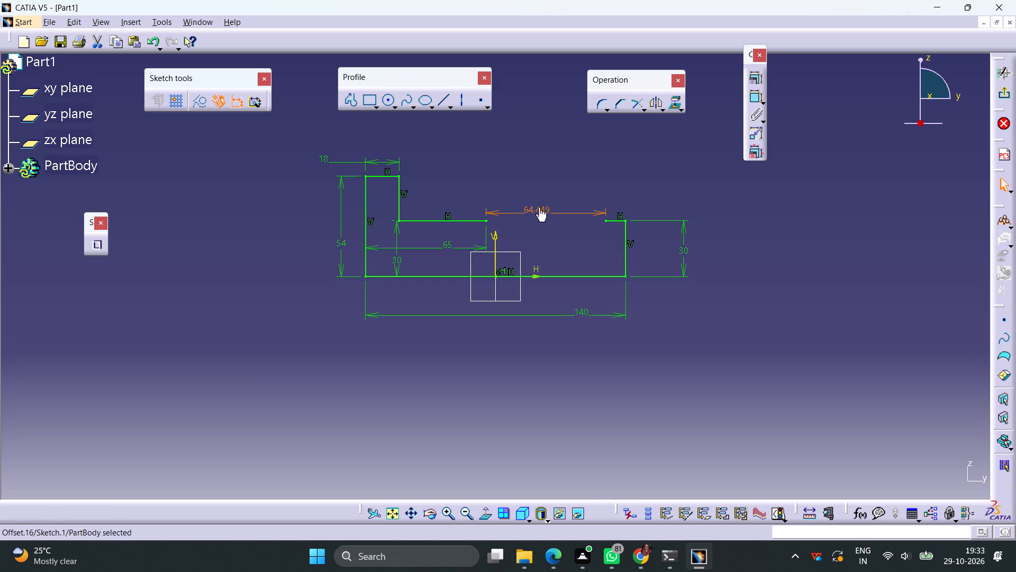
{"action": "type", "text": "50"}
{"action": "key", "text": "Return"}
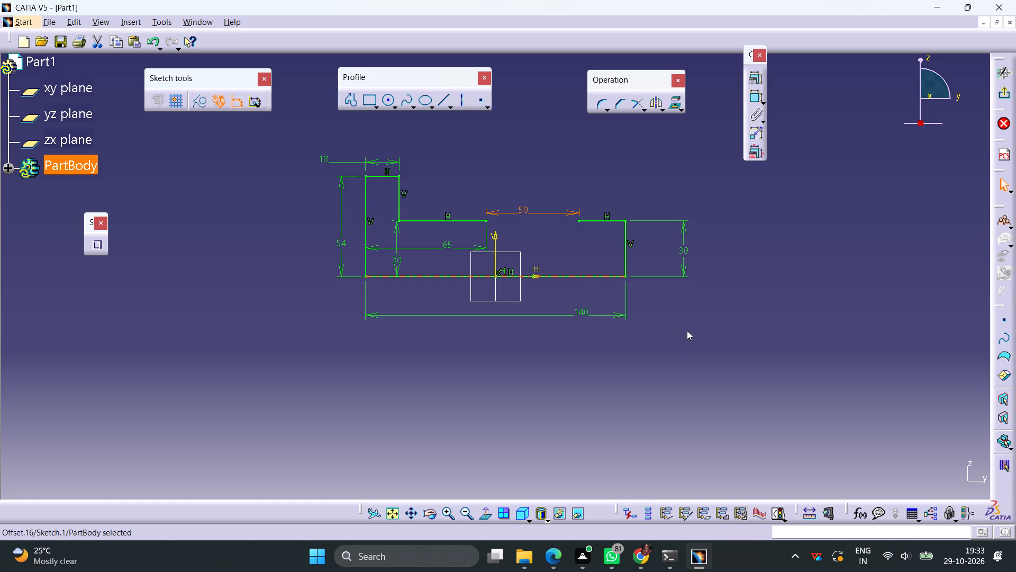
Draw a vertical line upward from the left end of the right-hand horizontal line and dimension its length to 38 mm.
{"action": "middle_click_drag", "start_coordinate": [688, 318], "coordinate": [687, 361]}
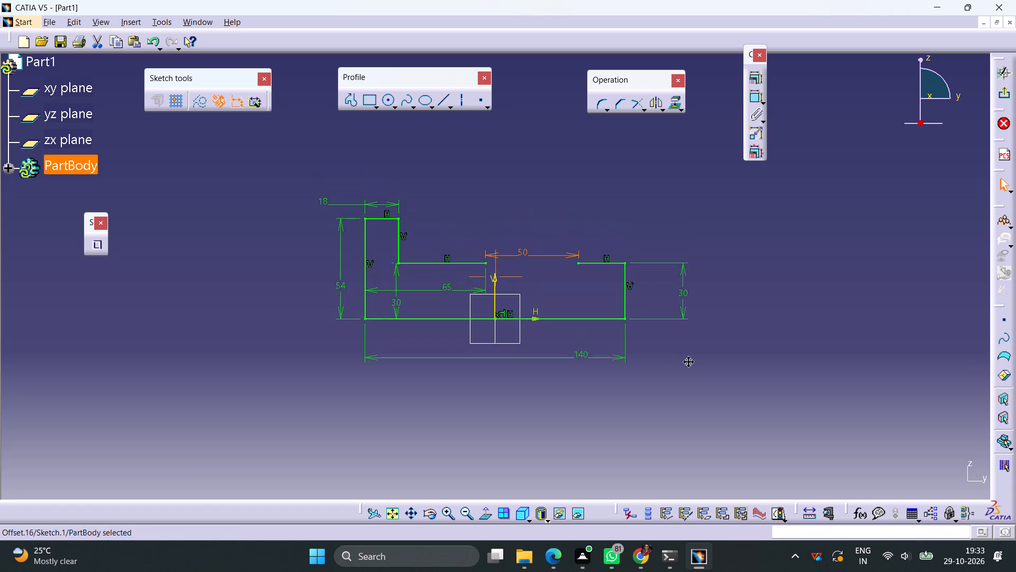
{"action": "middle_click_drag", "start_coordinate": [687, 361], "coordinate": [687, 374]}
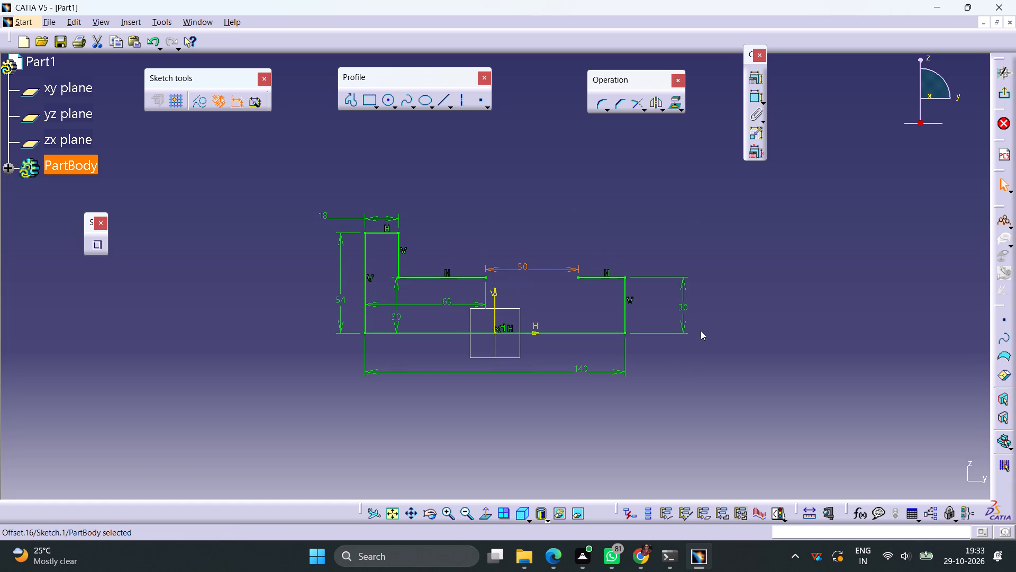
{"action": "left_click", "coordinate": [440, 97]}
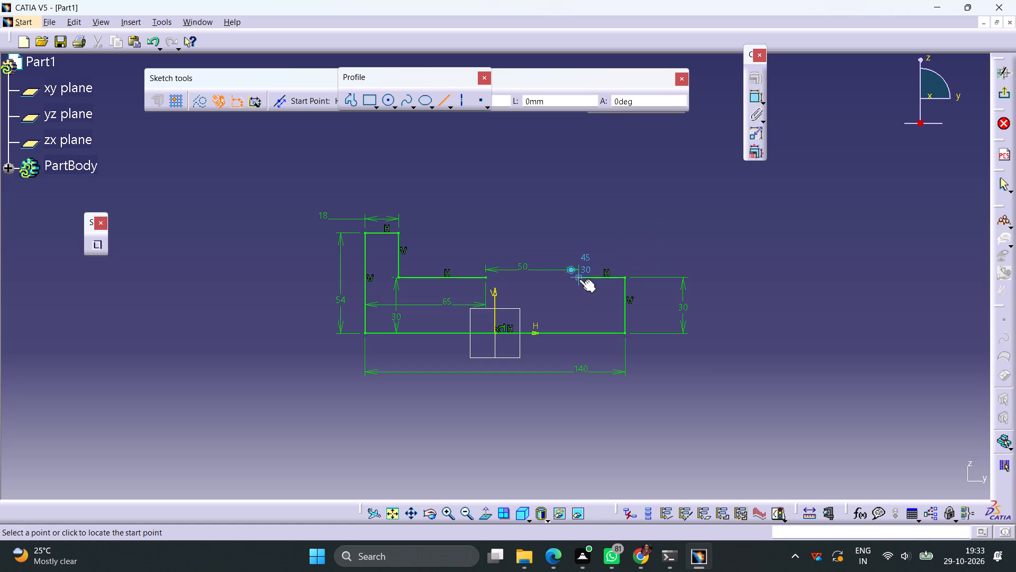
{"action": "left_click", "coordinate": [578, 279]}
{"action": "left_click", "coordinate": [577, 212]}
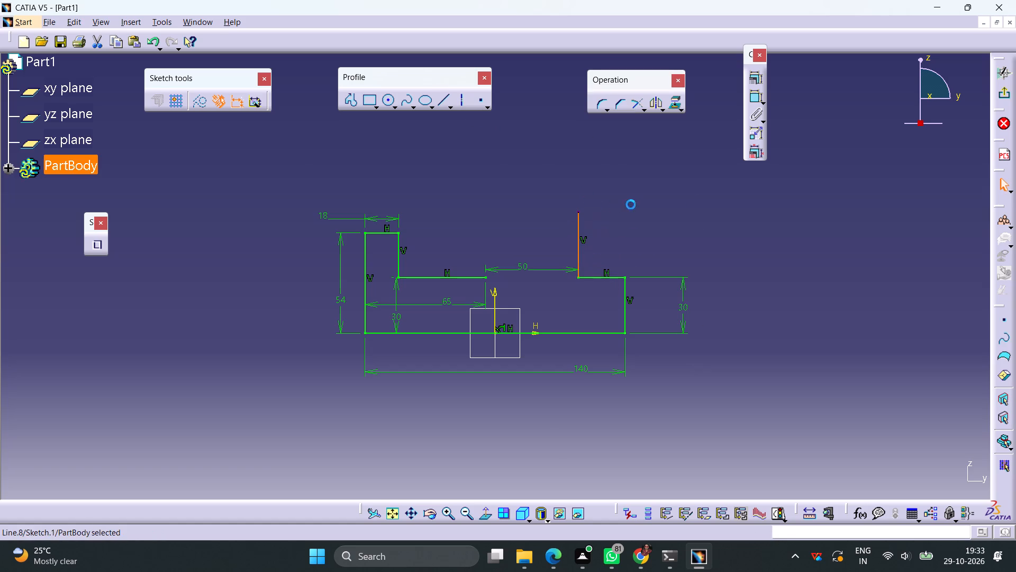
{"action": "left_click", "coordinate": [756, 96]}
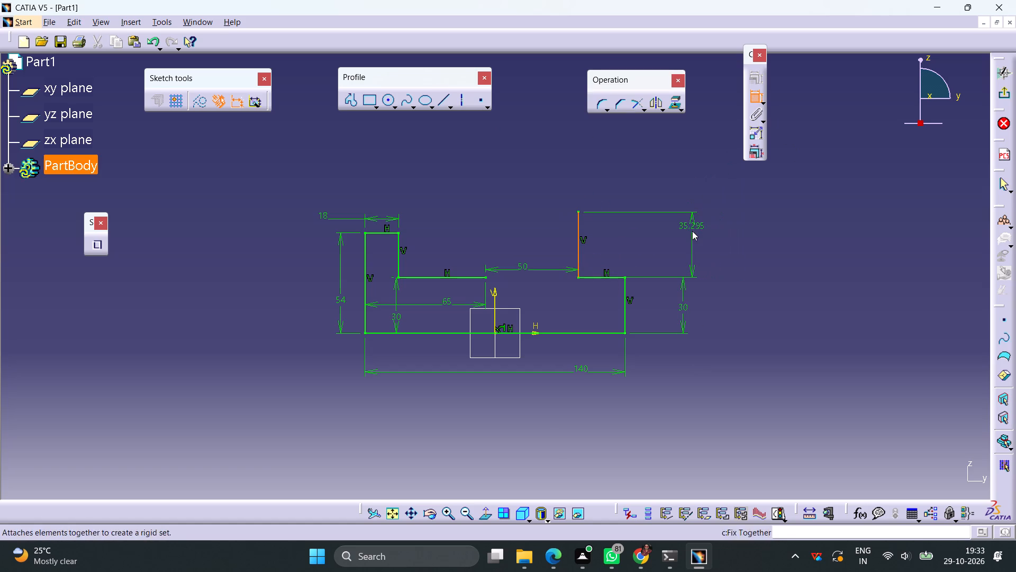
{"action": "left_click", "coordinate": [693, 245]}
{"action": "double_click", "coordinate": [700, 240]}
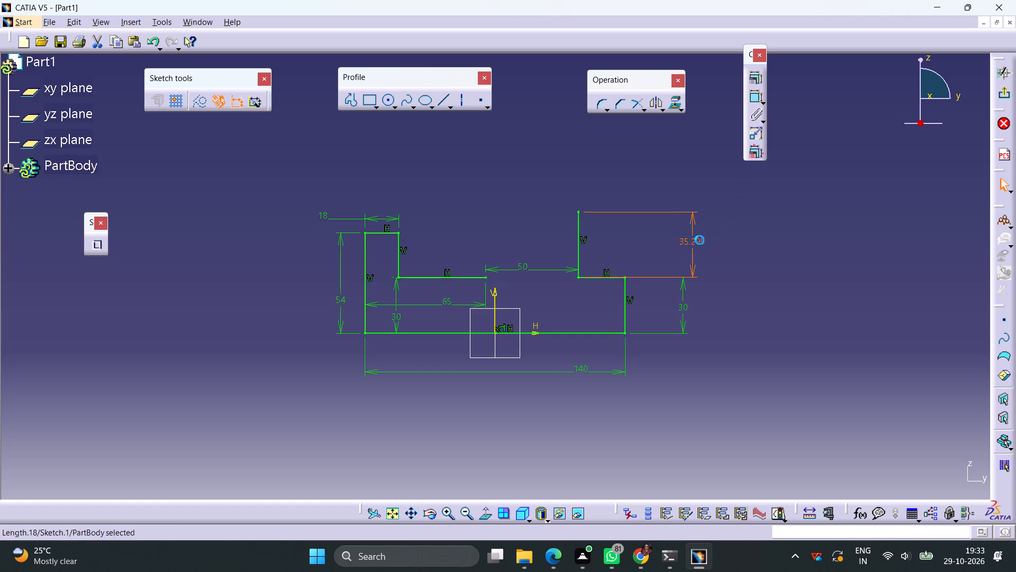
{"action": "type", "text": "50-12"}
{"action": "key", "text": "Return"}
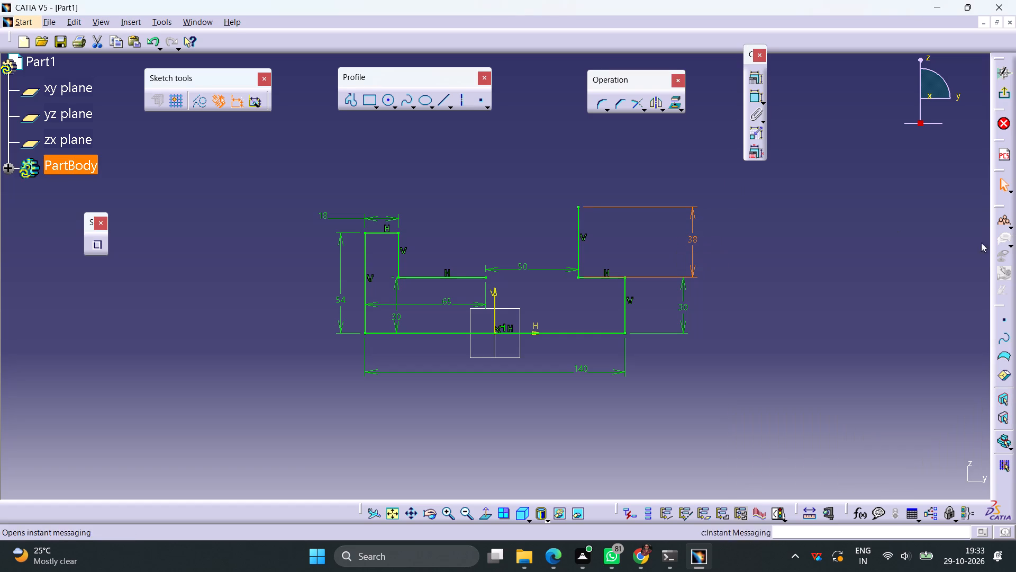
{"action": "left_click", "coordinate": [691, 280]}
{"action": "left_click", "coordinate": [724, 283]}
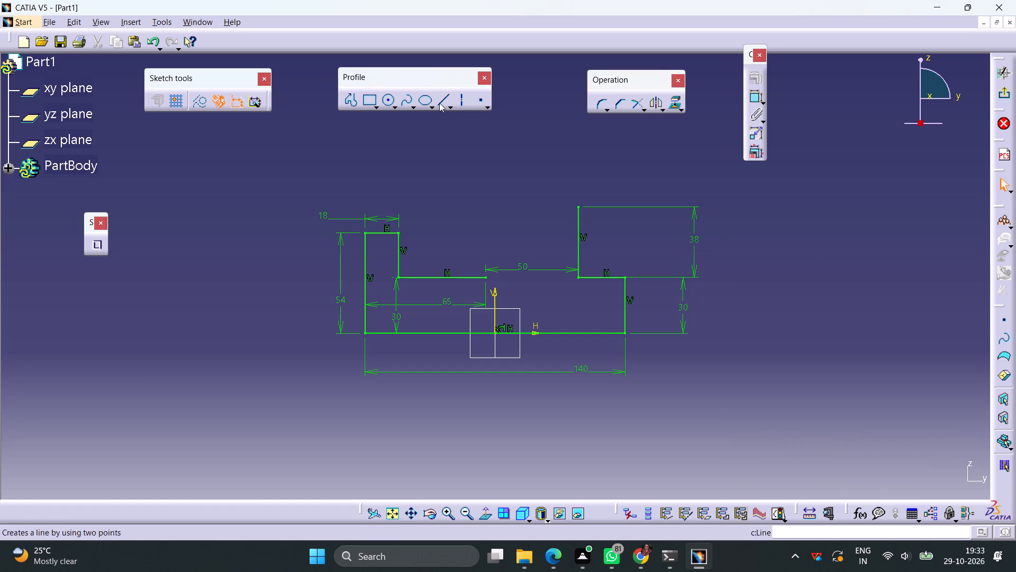
Close the profile with a vertical line up from the left side of the 50 mm gap and a horizontal line to the 38 mm line's top.
{"action": "left_click", "coordinate": [439, 103]}
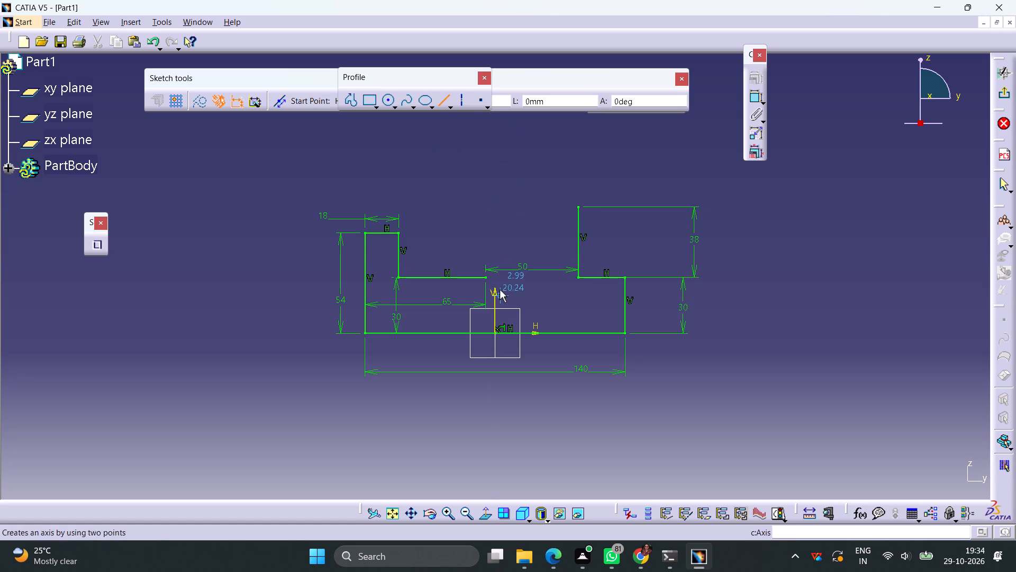
{"action": "left_click", "coordinate": [486, 279]}
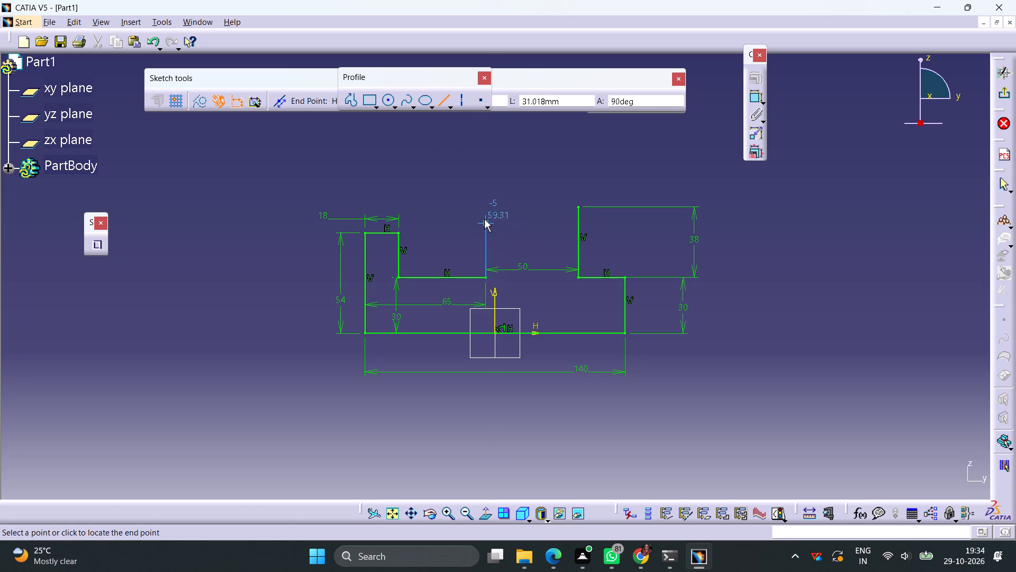
{"action": "left_click", "coordinate": [484, 207]}
{"action": "left_click", "coordinate": [550, 181]}
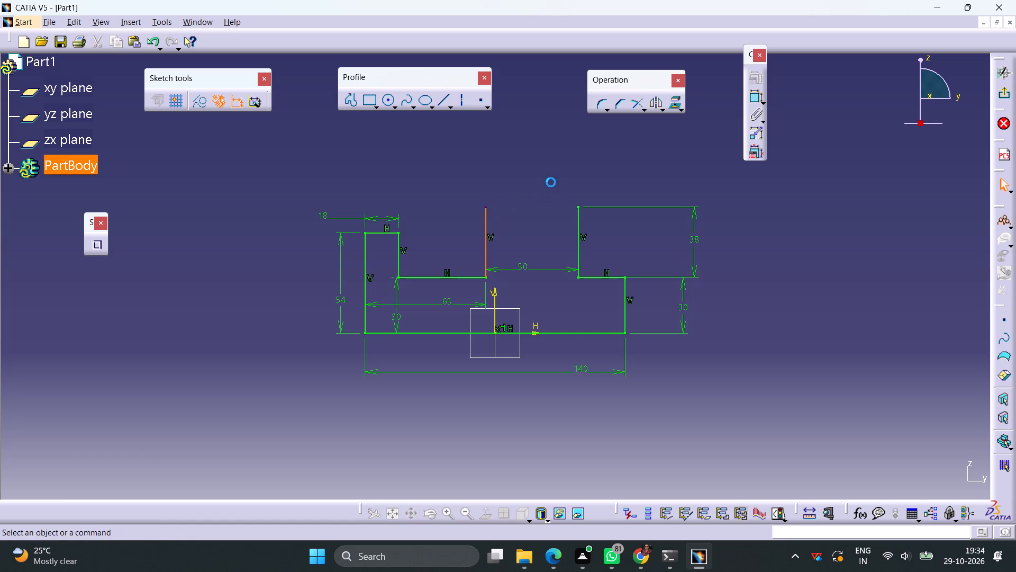
{"action": "left_click", "coordinate": [443, 102]}
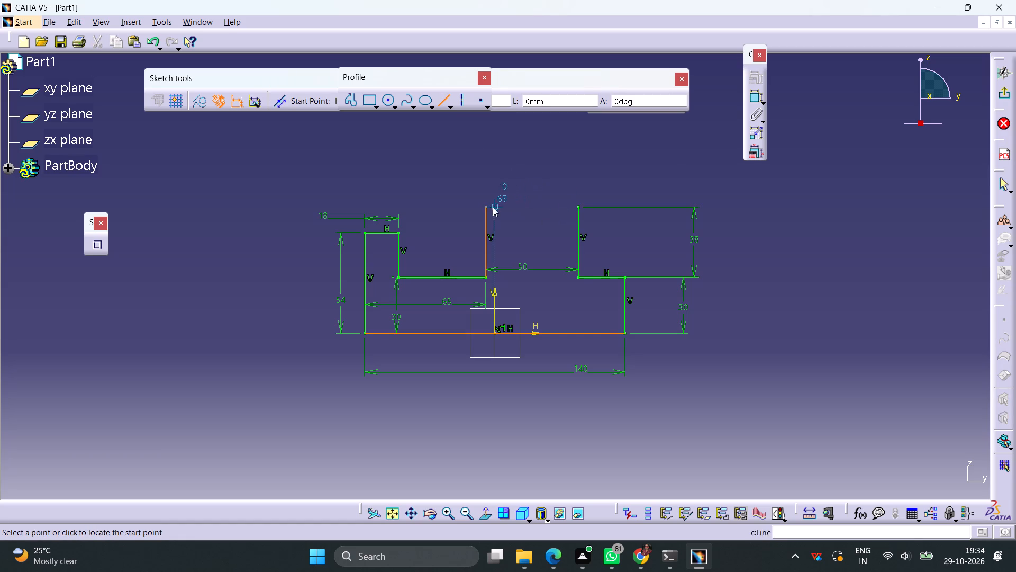
{"action": "left_click", "coordinate": [484, 207]}
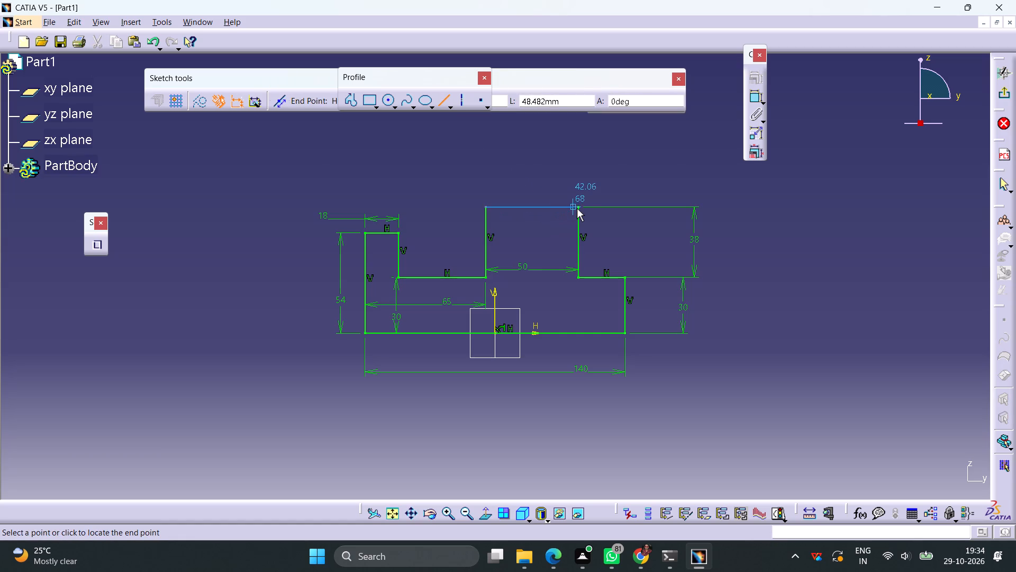
{"action": "left_click", "coordinate": [578, 207]}
{"action": "left_click", "coordinate": [591, 187]}
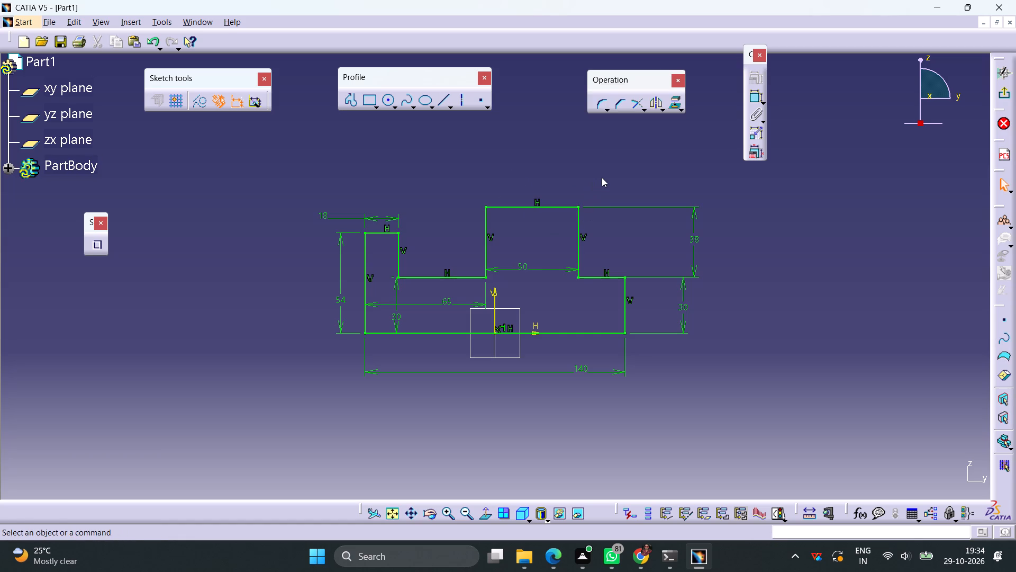
Exit the sketch and pad the stepped profile by 41 mm (82/2) with mirrored extent.
{"action": "left_click", "coordinate": [1002, 96]}
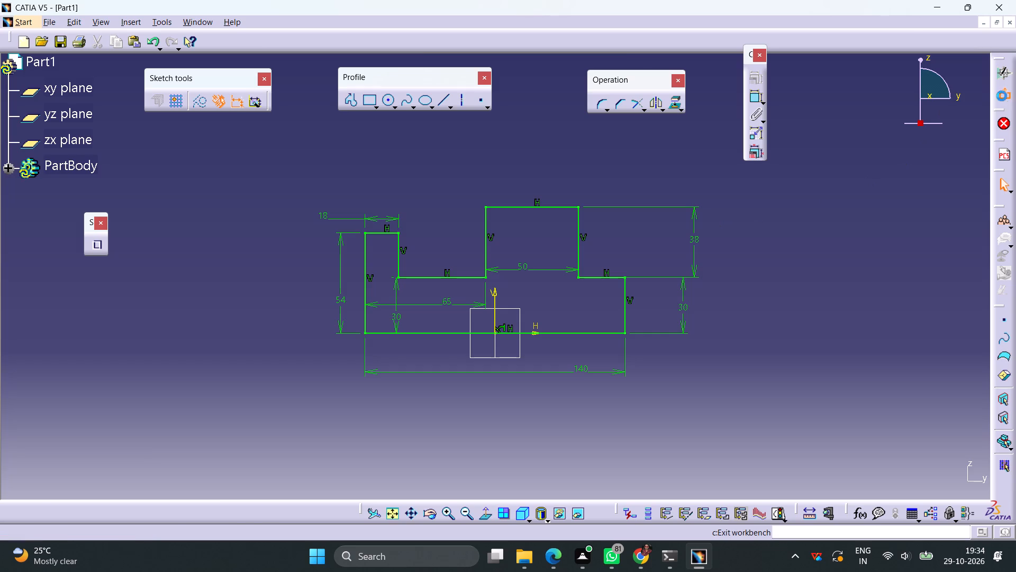
{"action": "left_click", "coordinate": [249, 91]}
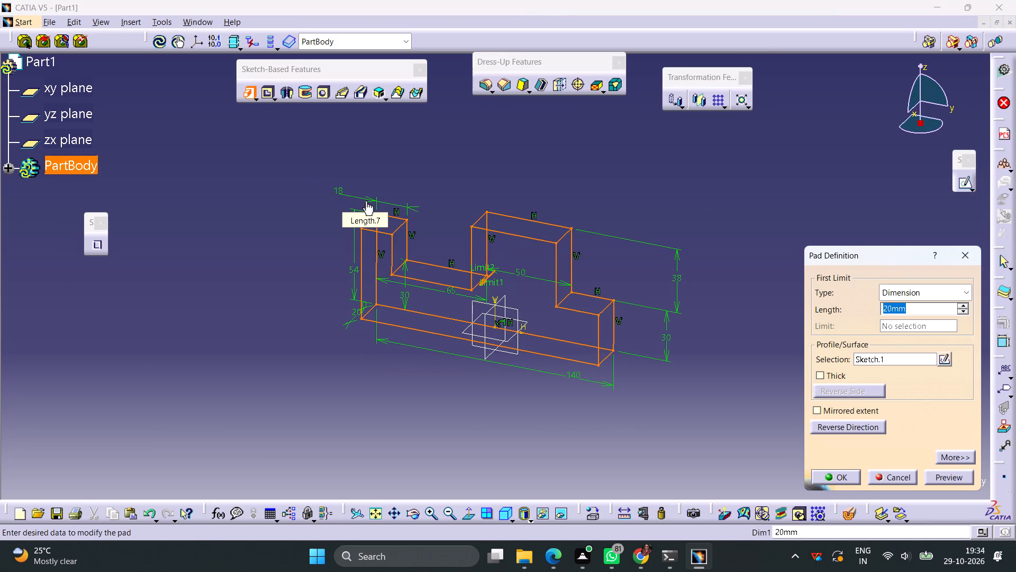
{"action": "type", "text": "82/2"}
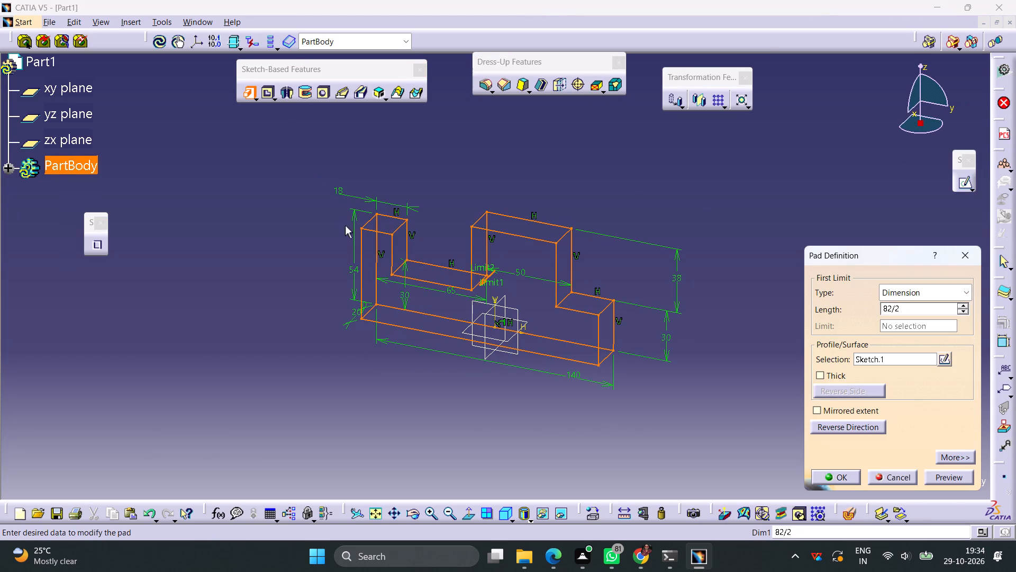
{"action": "left_click", "coordinate": [823, 413]}
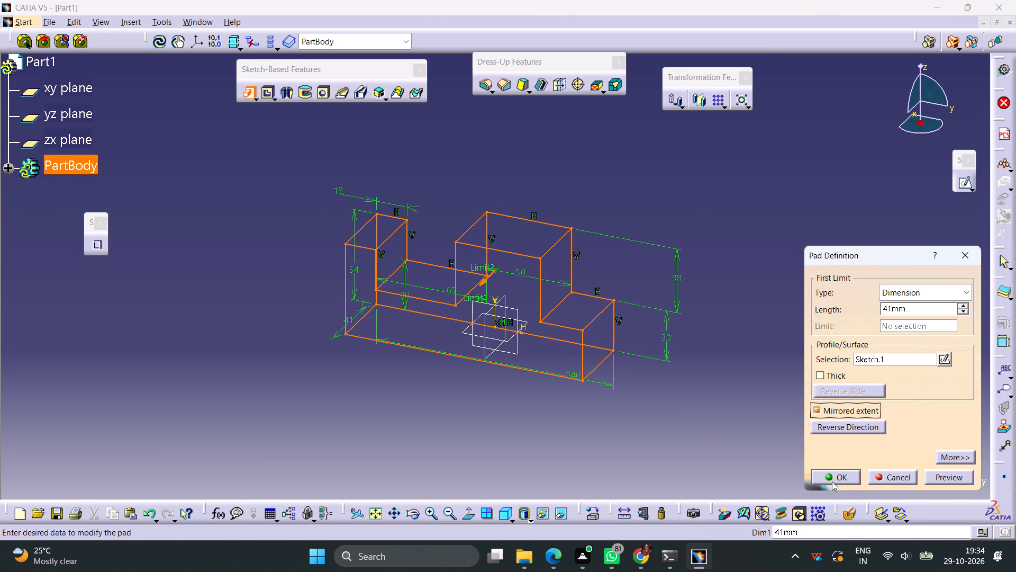
{"action": "left_click", "coordinate": [832, 481]}
{"action": "left_click", "coordinate": [808, 403]}
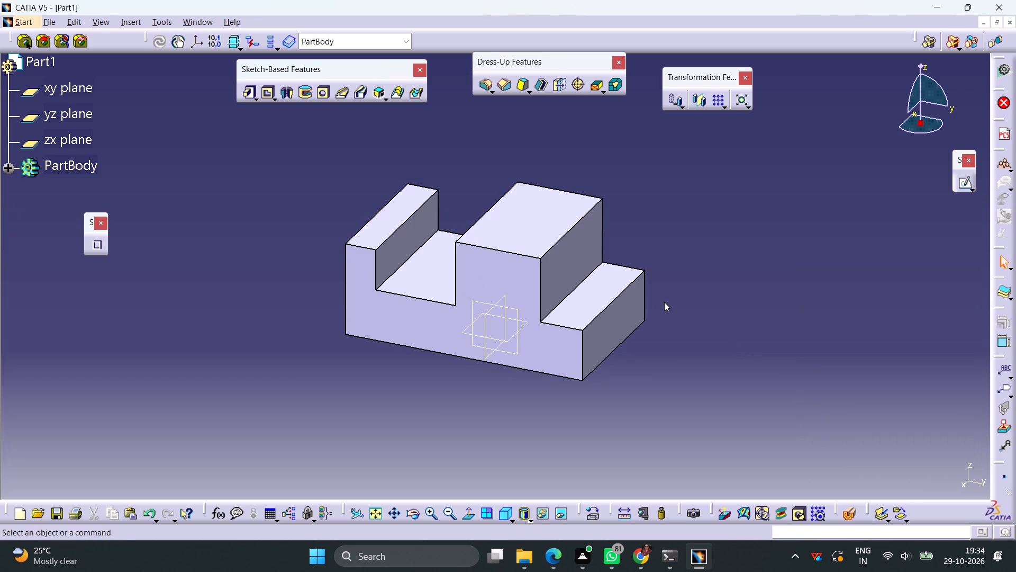
Start a sketch on the stepped front face and project the tall block's two side edges and top edge into it.
{"action": "left_click", "coordinate": [512, 283]}
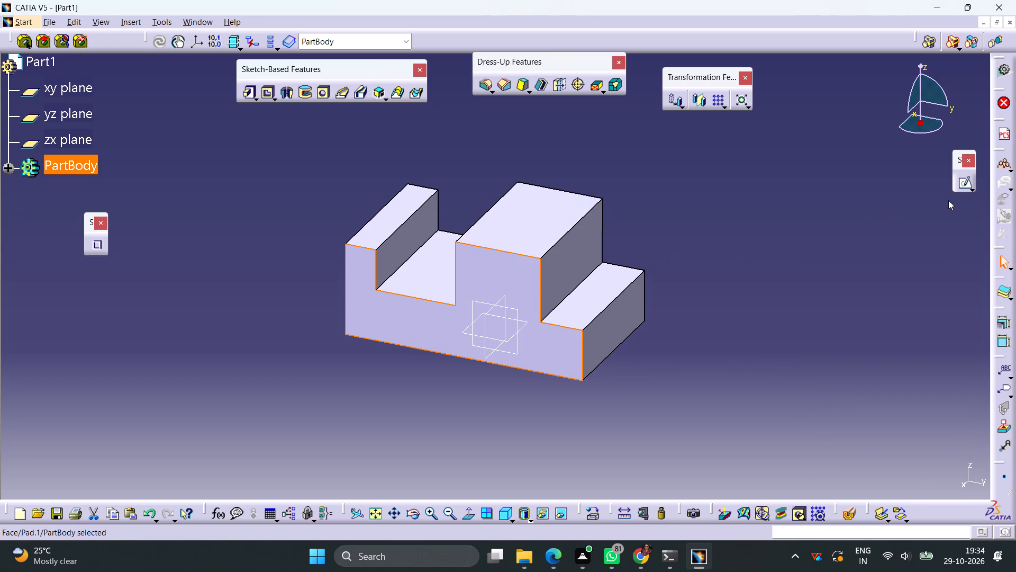
{"action": "left_click", "coordinate": [963, 185]}
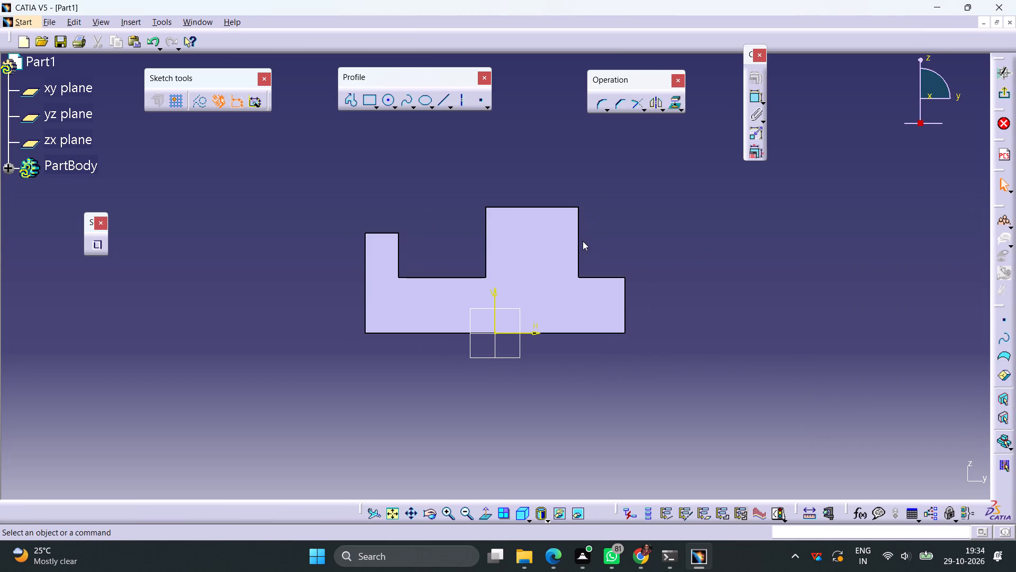
{"action": "left_click", "coordinate": [578, 240]}
{"action": "left_click", "coordinate": [672, 106]}
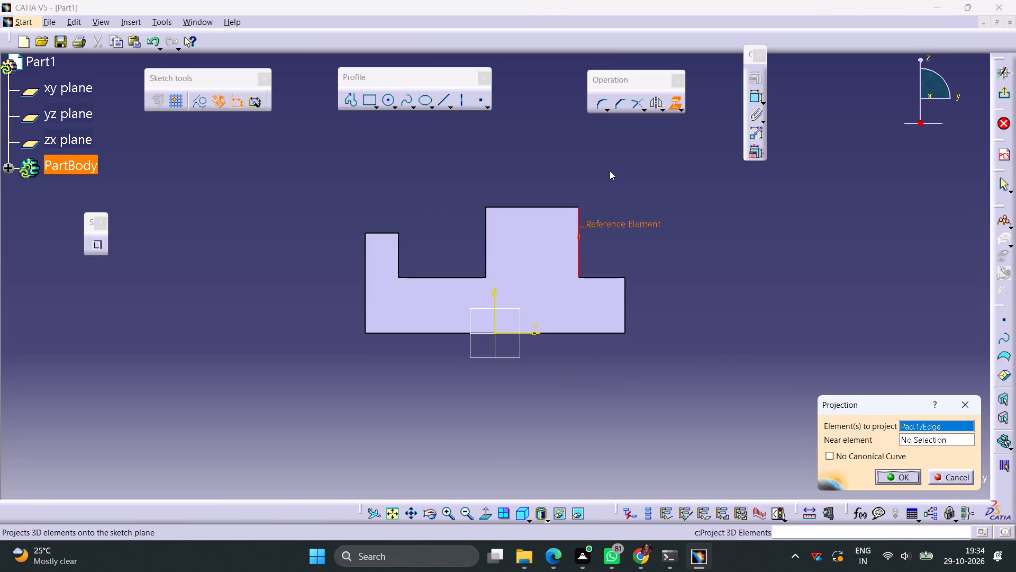
{"action": "left_click", "coordinate": [554, 207]}
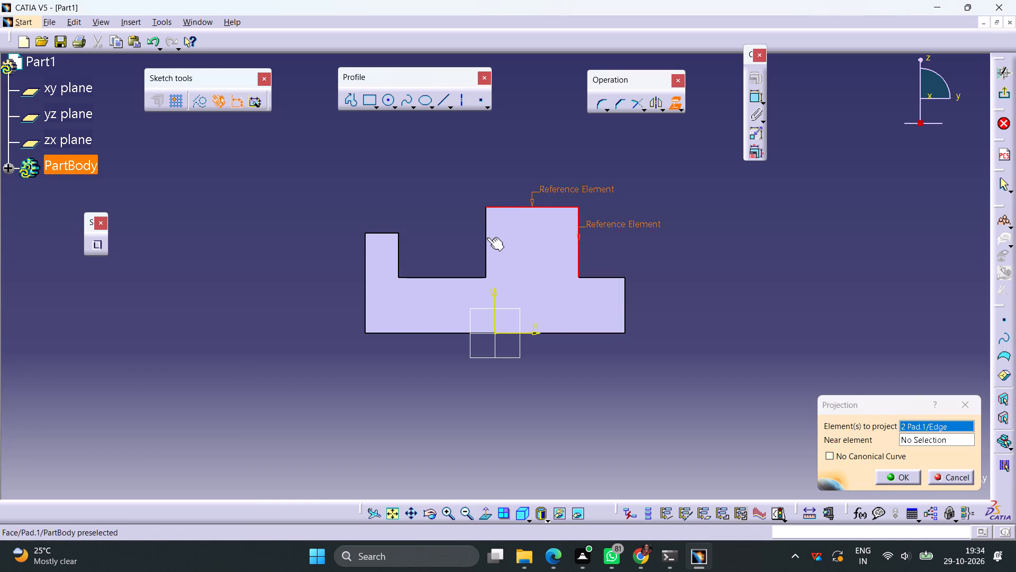
{"action": "left_click", "coordinate": [487, 237]}
{"action": "left_click", "coordinate": [900, 479]}
{"action": "left_click", "coordinate": [697, 225]}
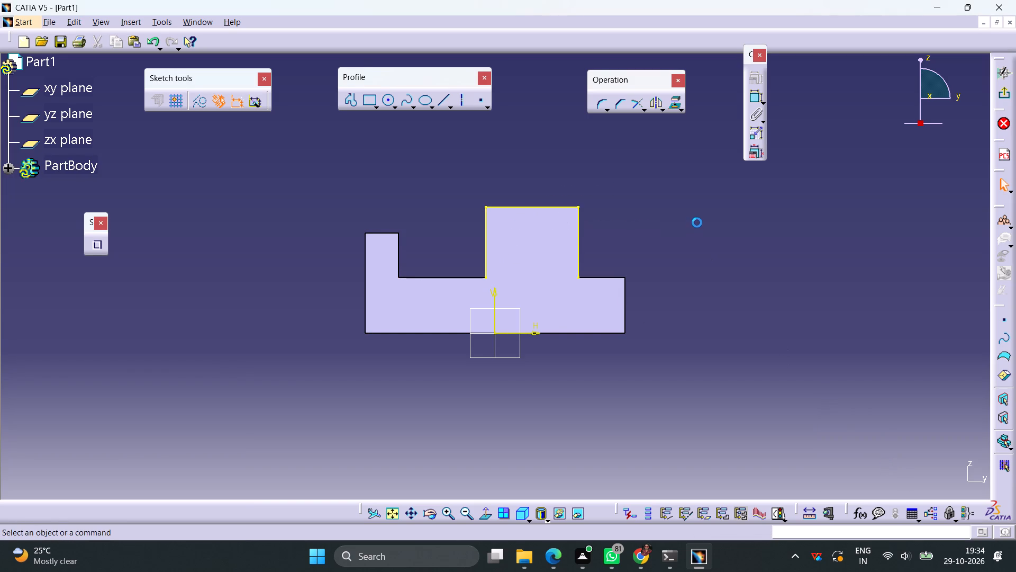
Draw a three-point arc of about 25 mm radius above the tall block, joining its two top corners.
{"action": "left_click", "coordinate": [394, 107]}
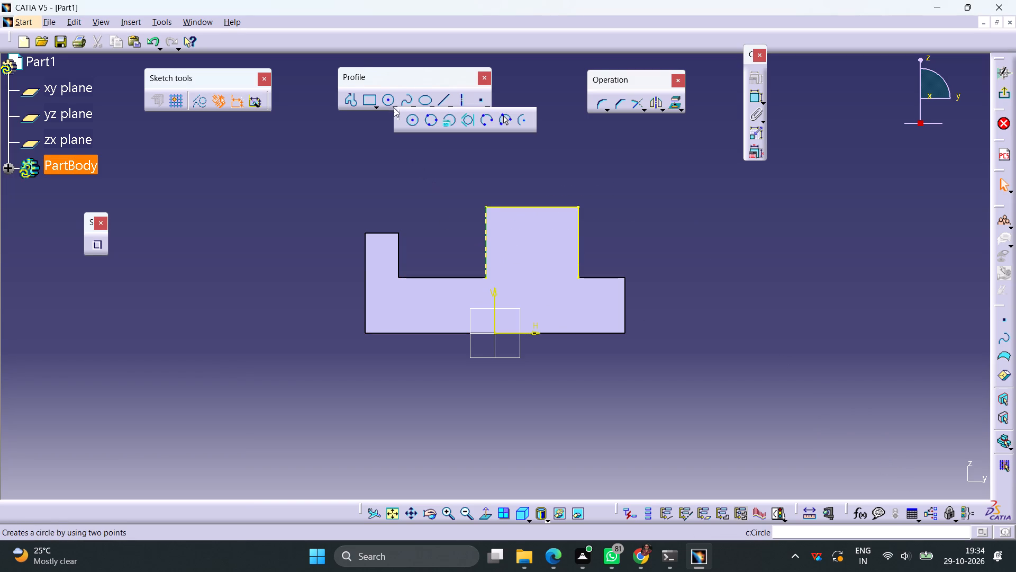
{"action": "left_click", "coordinate": [502, 122]}
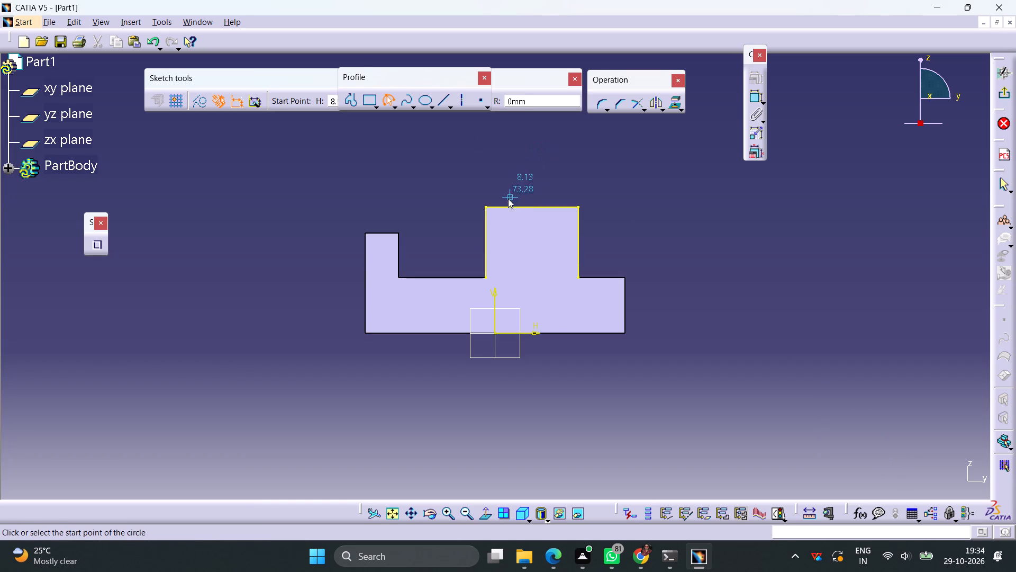
{"action": "left_click", "coordinate": [485, 207]}
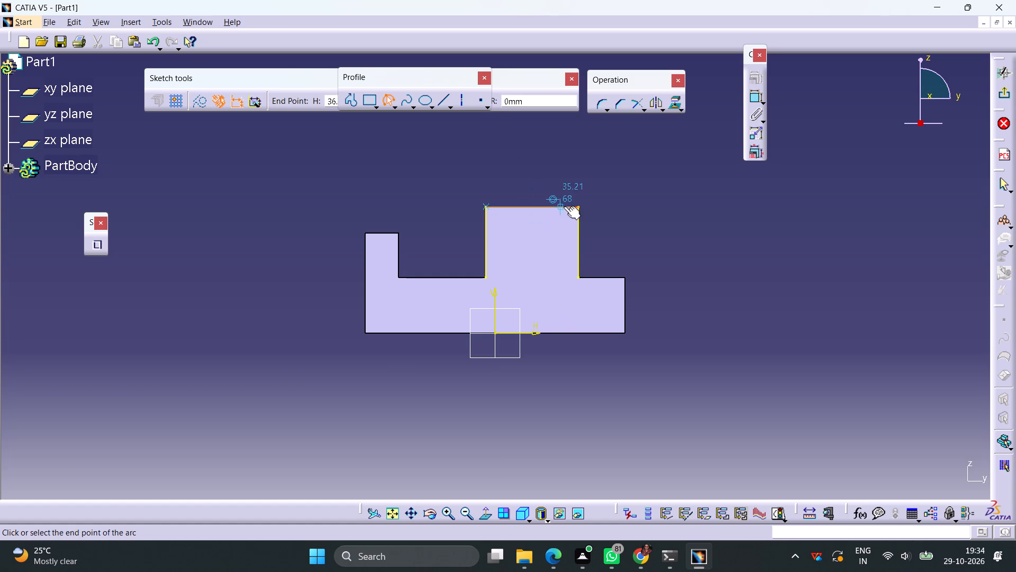
{"action": "left_click", "coordinate": [579, 206]}
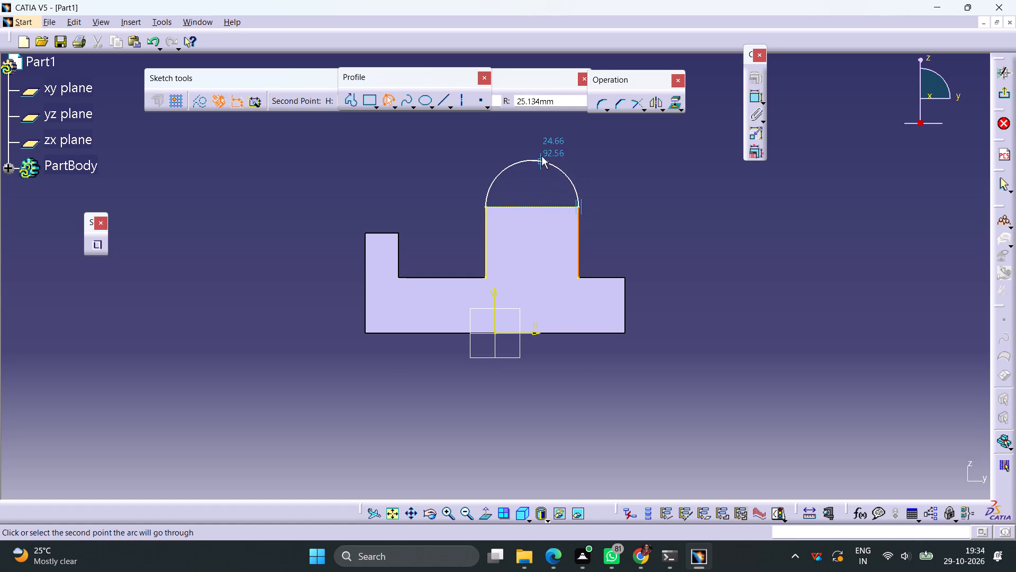
{"action": "left_click", "coordinate": [541, 163]}
{"action": "left_click", "coordinate": [641, 171]}
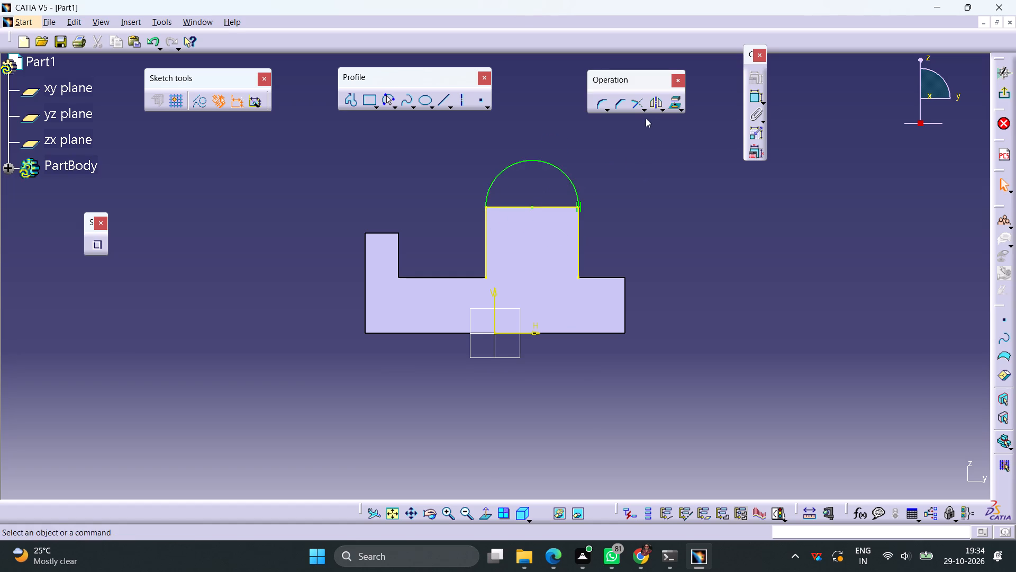
Quick-trim away the two projected side edges, leaving the arc and the projected top edge.
{"action": "left_click", "coordinate": [643, 111]}
{"action": "left_click", "coordinate": [693, 127]}
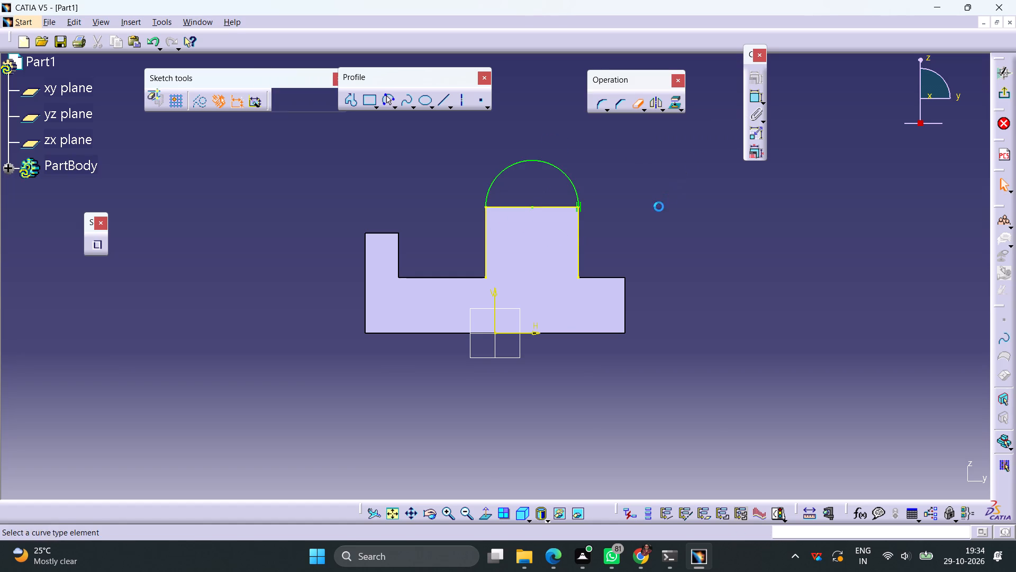
{"action": "left_click", "coordinate": [580, 235]}
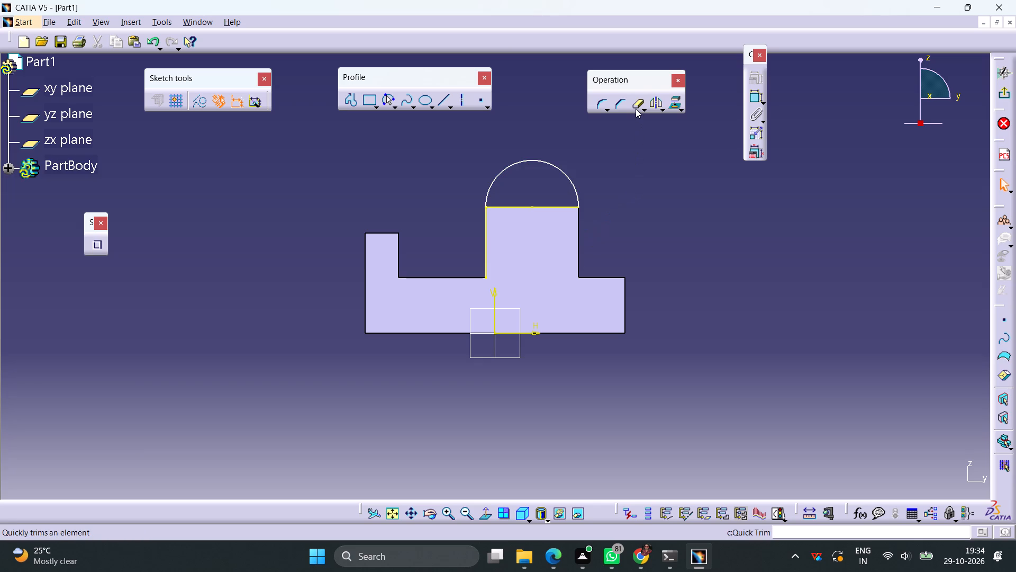
{"action": "left_click", "coordinate": [636, 109]}
{"action": "left_click", "coordinate": [486, 251]}
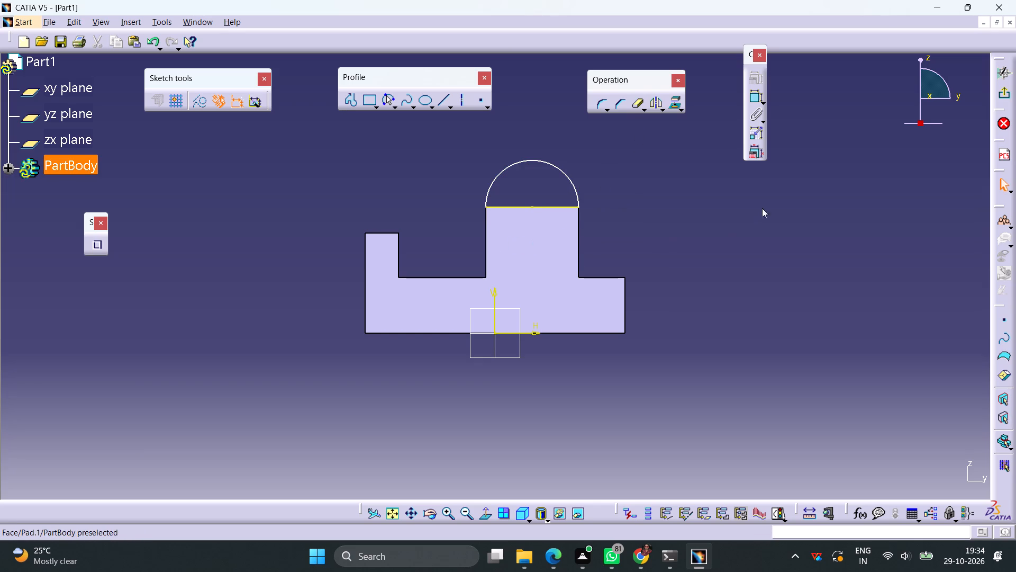
Exit the sketch and pad the half-round profile 82 mm in the reversed direction, over the tall block.
{"action": "left_click", "coordinate": [1000, 94]}
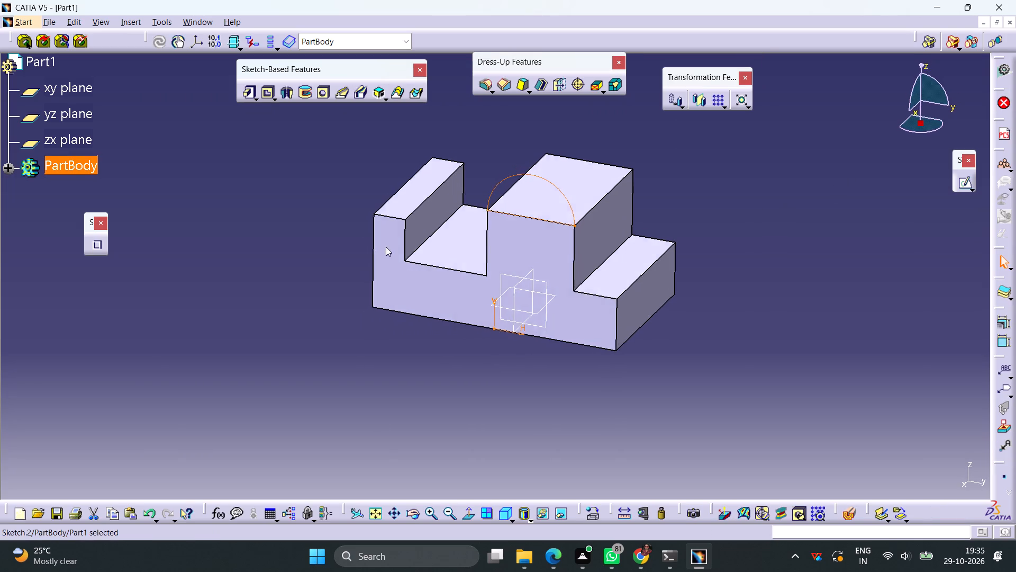
{"action": "left_click", "coordinate": [247, 92]}
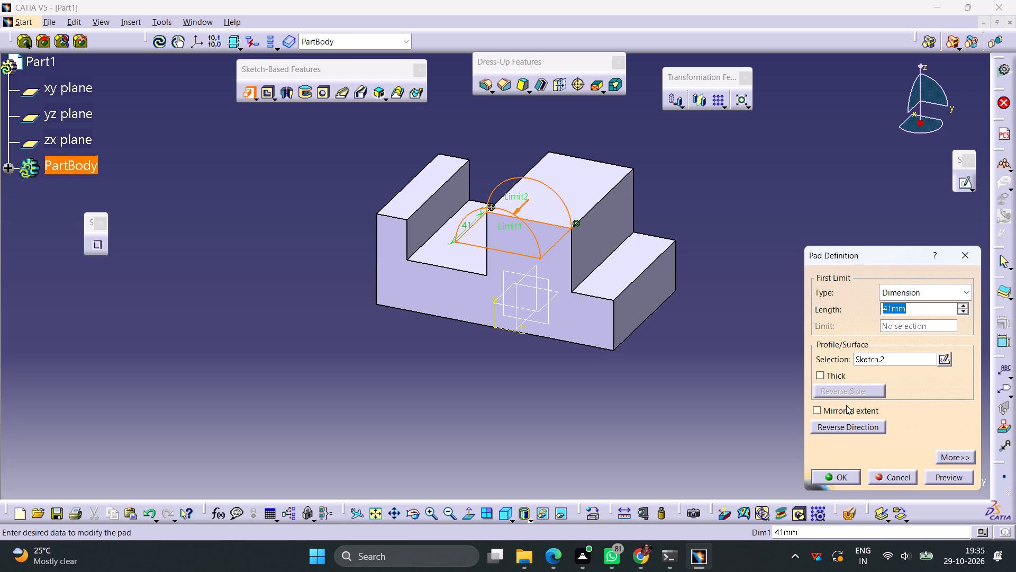
{"action": "left_click", "coordinate": [837, 428]}
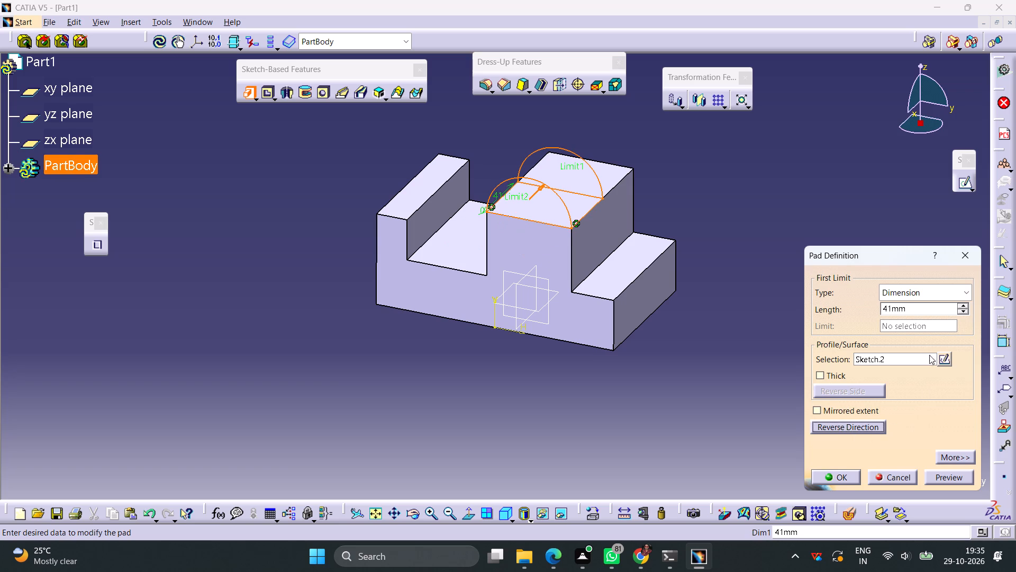
{"action": "left_click_drag", "start_coordinate": [909, 306], "coordinate": [837, 316]}
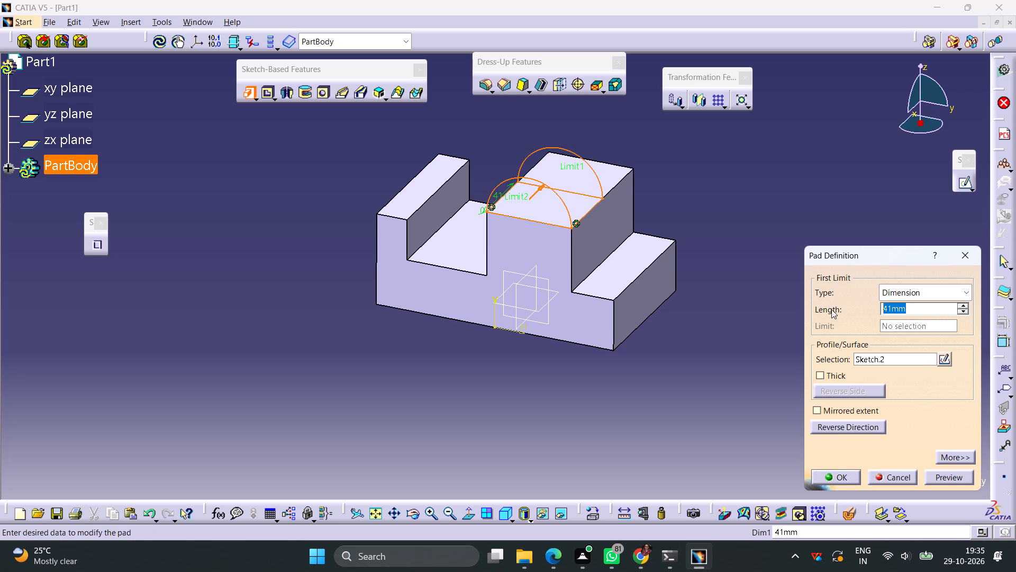
{"action": "type", "text": "82"}
{"action": "key", "text": "Return"}
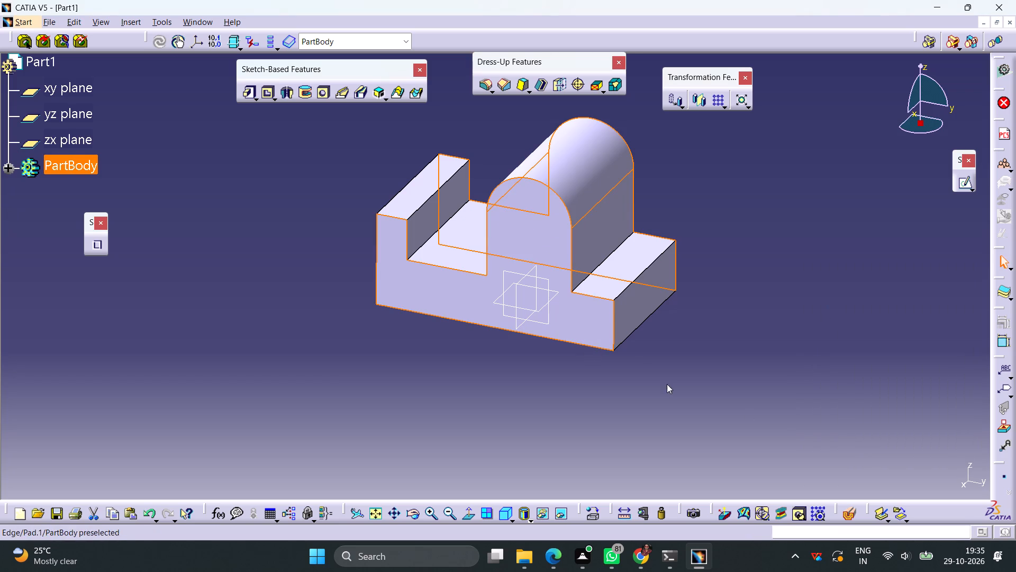
{"action": "left_click", "coordinate": [753, 390]}
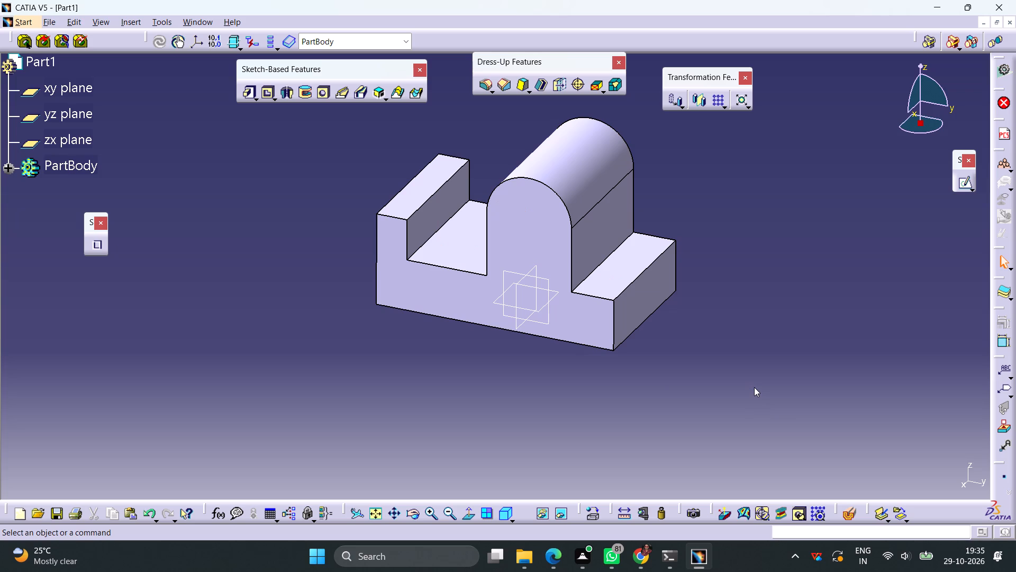
Sketch a circle beside the part on the front face and set its diameter to 28 mm.
{"action": "left_click", "coordinate": [520, 223]}
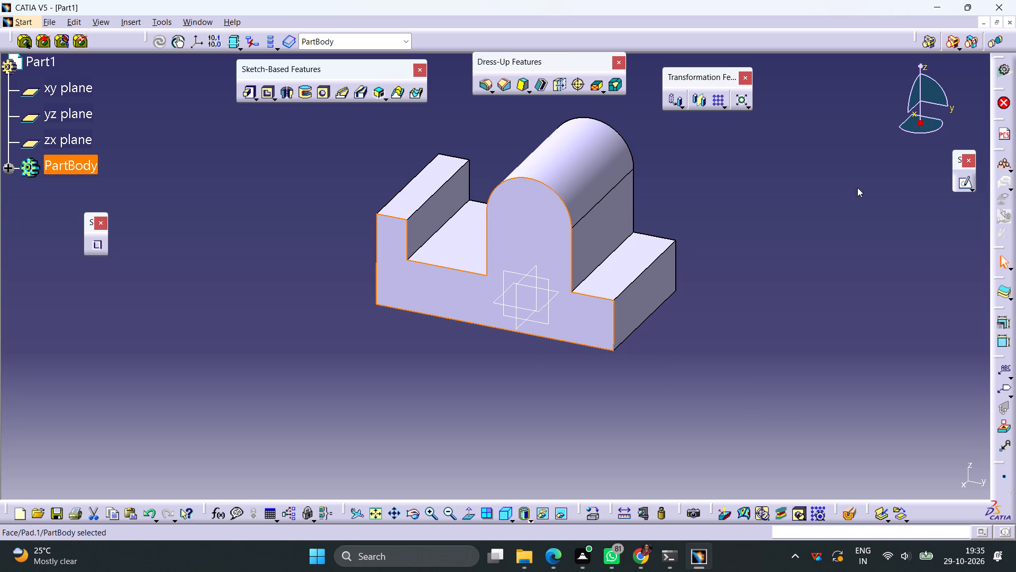
{"action": "left_click", "coordinate": [957, 185]}
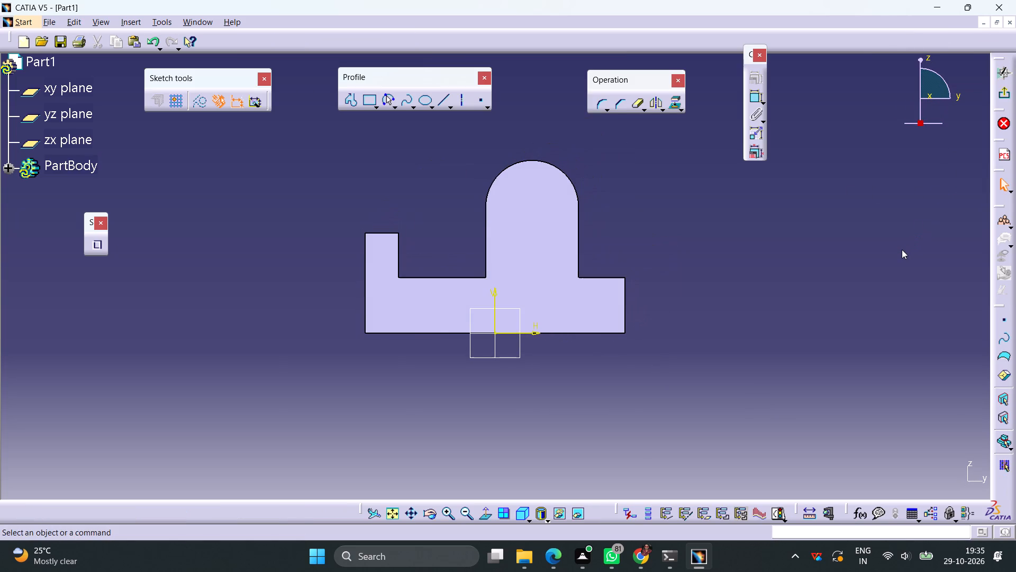
{"action": "left_click", "coordinate": [395, 108]}
{"action": "left_click", "coordinate": [409, 123]}
{"action": "left_click", "coordinate": [710, 233]}
{"action": "left_click", "coordinate": [728, 220]}
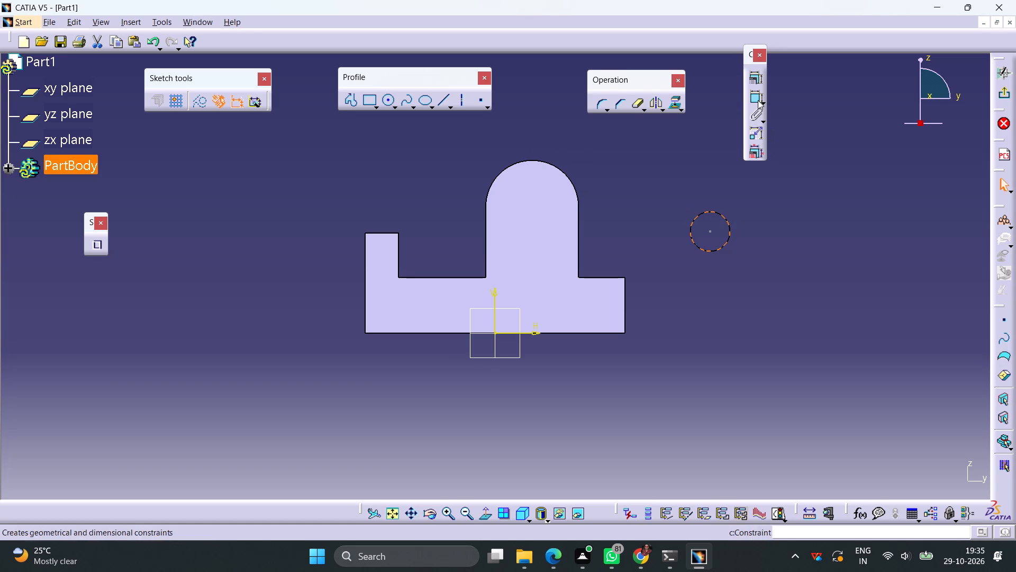
{"action": "left_click", "coordinate": [755, 95]}
{"action": "left_click", "coordinate": [812, 224]}
{"action": "double_click", "coordinate": [820, 218]}
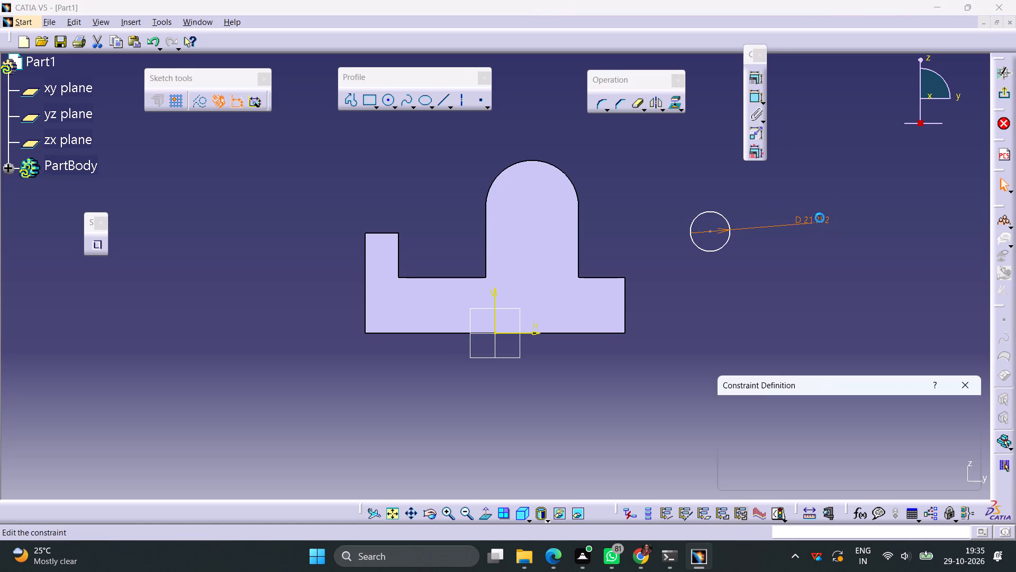
{"action": "type", "text": "28"}
{"action": "key", "text": "Return"}
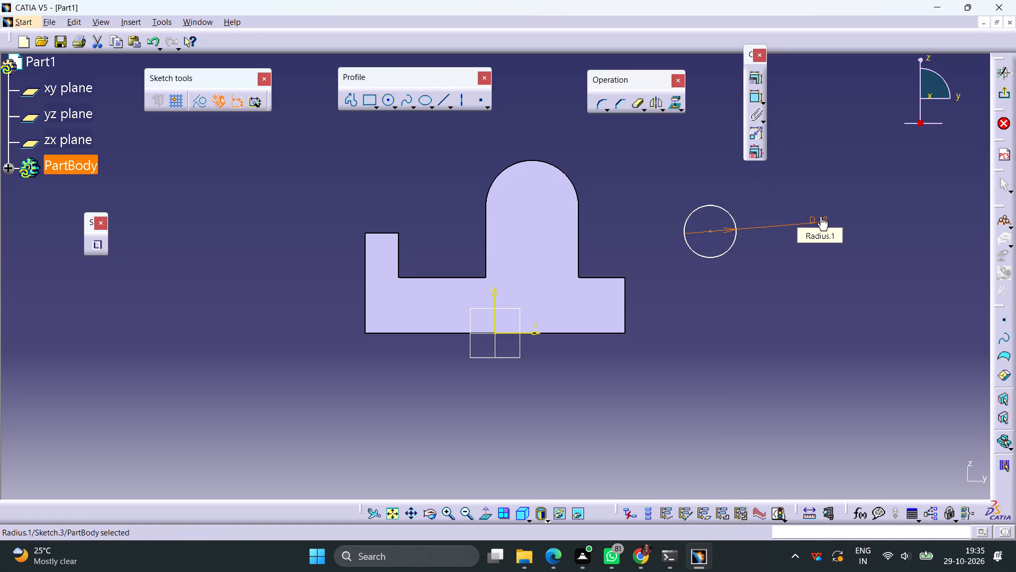
{"action": "left_click", "coordinate": [799, 321]}
Constrain the 28 mm circle concentric with the block's rounded top edge.
{"action": "left_click", "coordinate": [711, 255]}
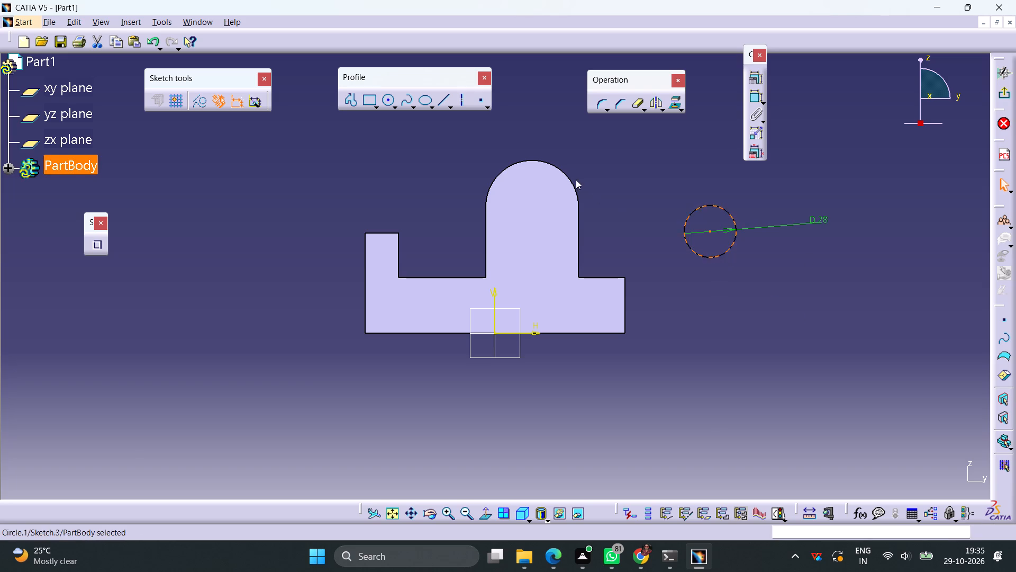
{"action": "left_click", "coordinate": [525, 162], "text": "ctrl"}
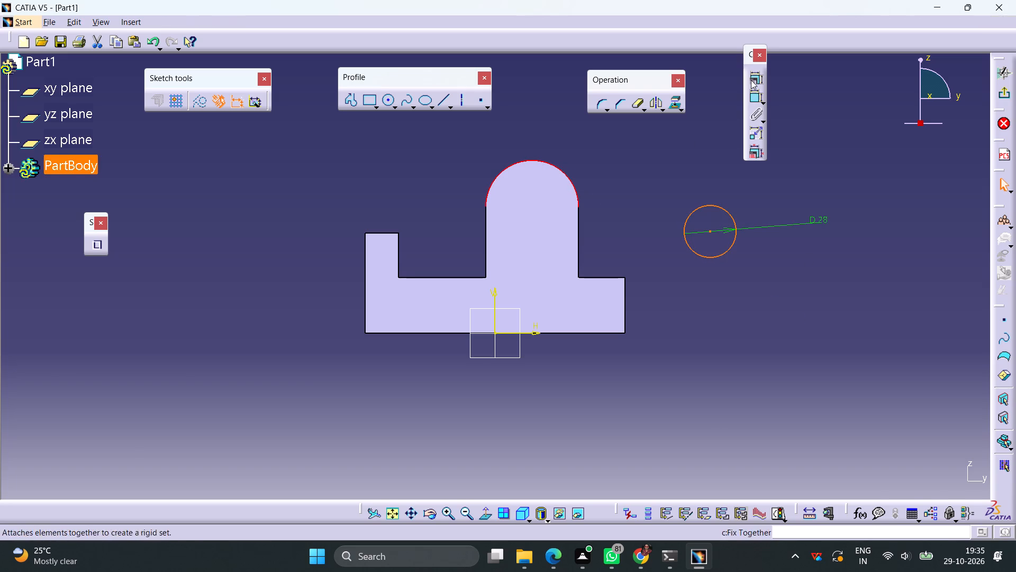
{"action": "left_click", "coordinate": [751, 80]}
{"action": "left_click", "coordinate": [939, 313]}
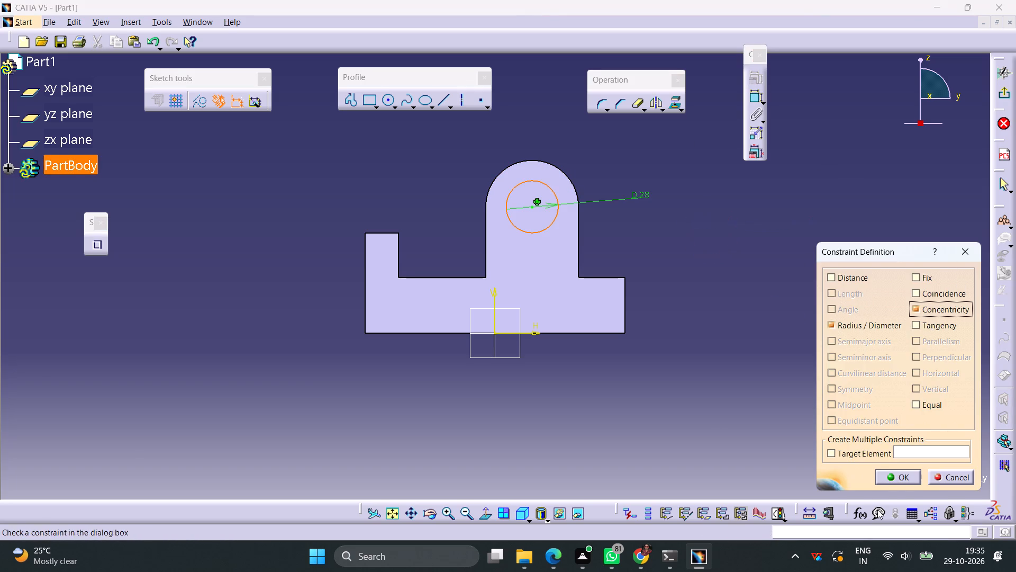
{"action": "left_click", "coordinate": [903, 479]}
Exit the sketch and pocket the circle 82 mm deep through the rounded block.
{"action": "left_click", "coordinate": [997, 98]}
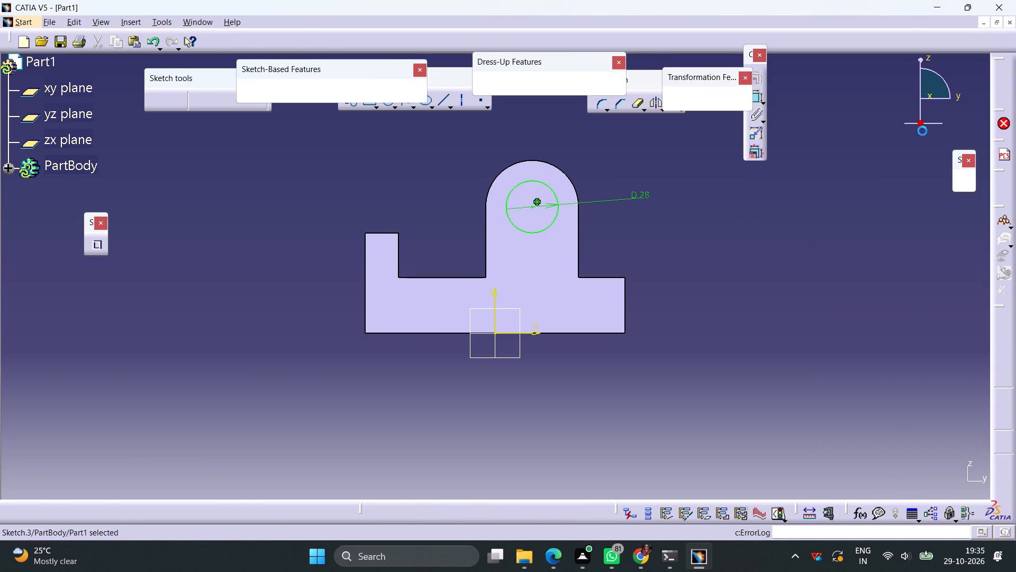
{"action": "left_click", "coordinate": [265, 93]}
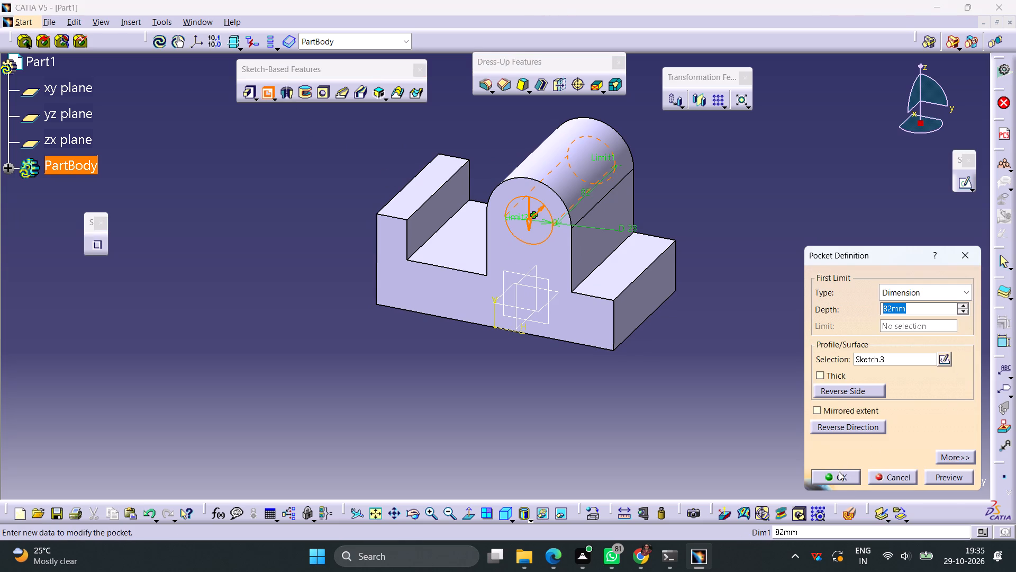
{"action": "left_click", "coordinate": [839, 476]}
{"action": "left_click", "coordinate": [811, 396]}
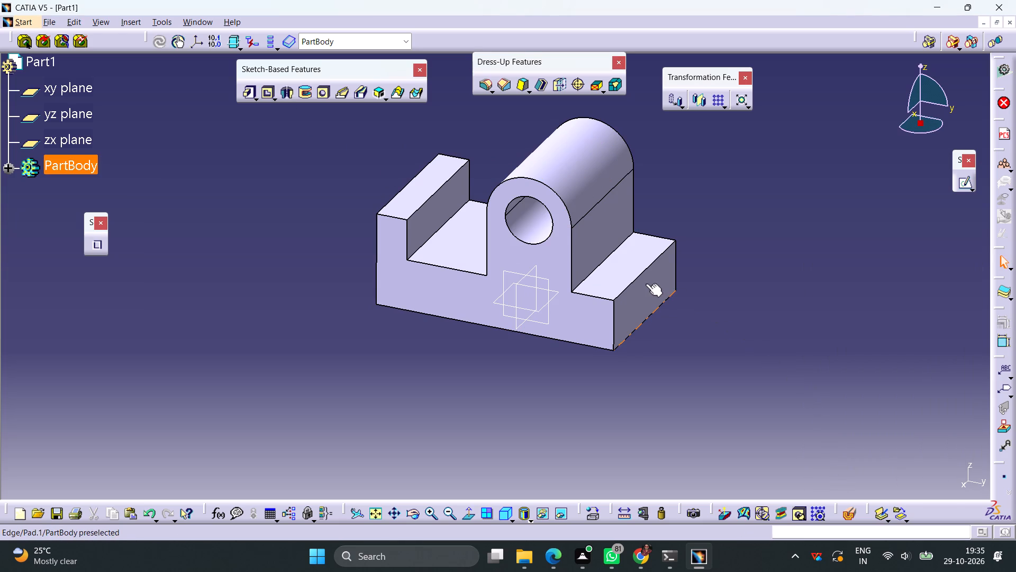
Sketch a tall centered rectangle on the stepped base's end face and raise it so its lower edge sits above the base's bottom edge.
{"action": "left_click", "coordinate": [646, 283]}
{"action": "left_click", "coordinate": [966, 186]}
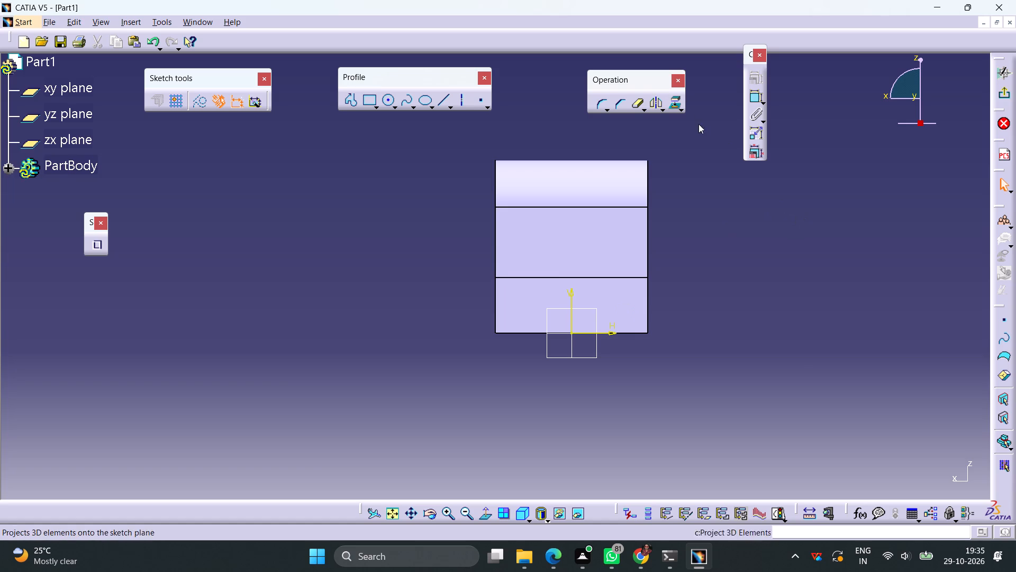
{"action": "left_click", "coordinate": [376, 108]}
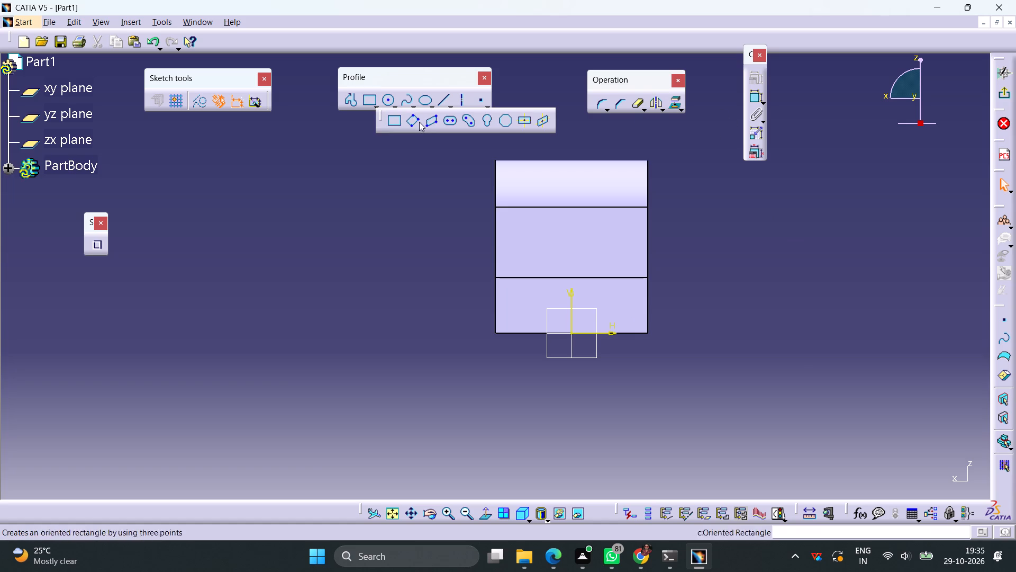
{"action": "left_click", "coordinate": [516, 120]}
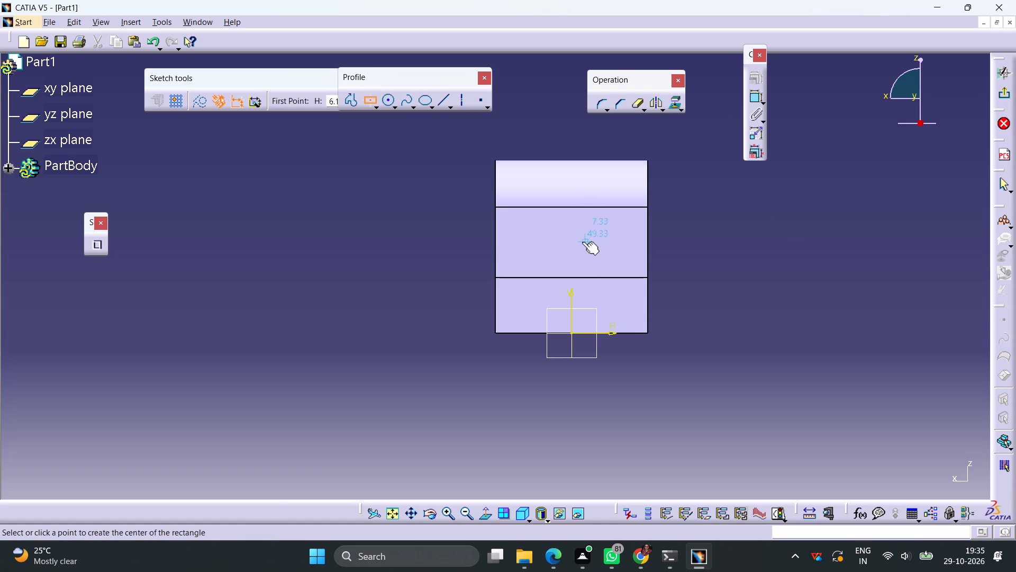
{"action": "left_click", "coordinate": [569, 246]}
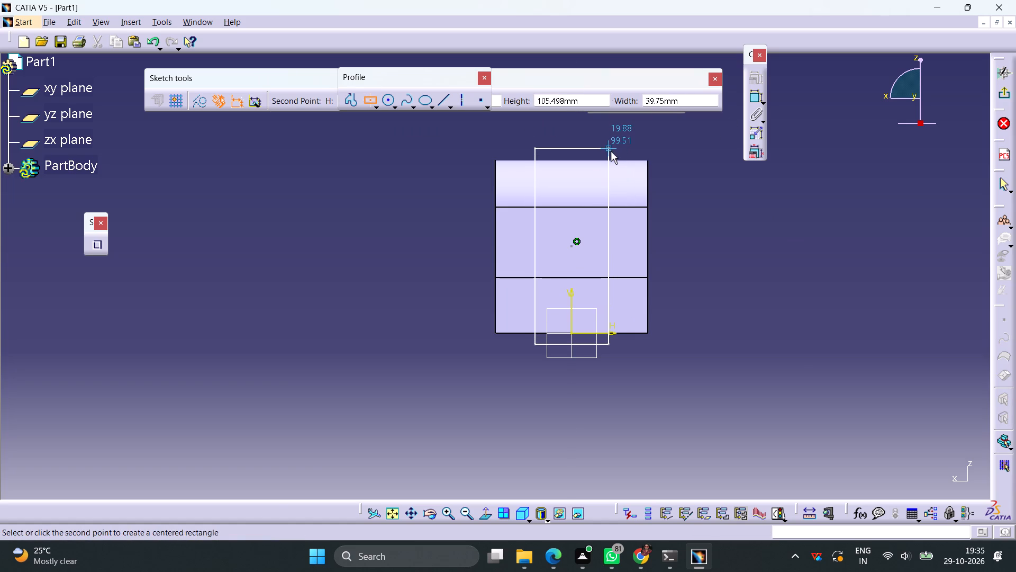
{"action": "left_click", "coordinate": [620, 150]}
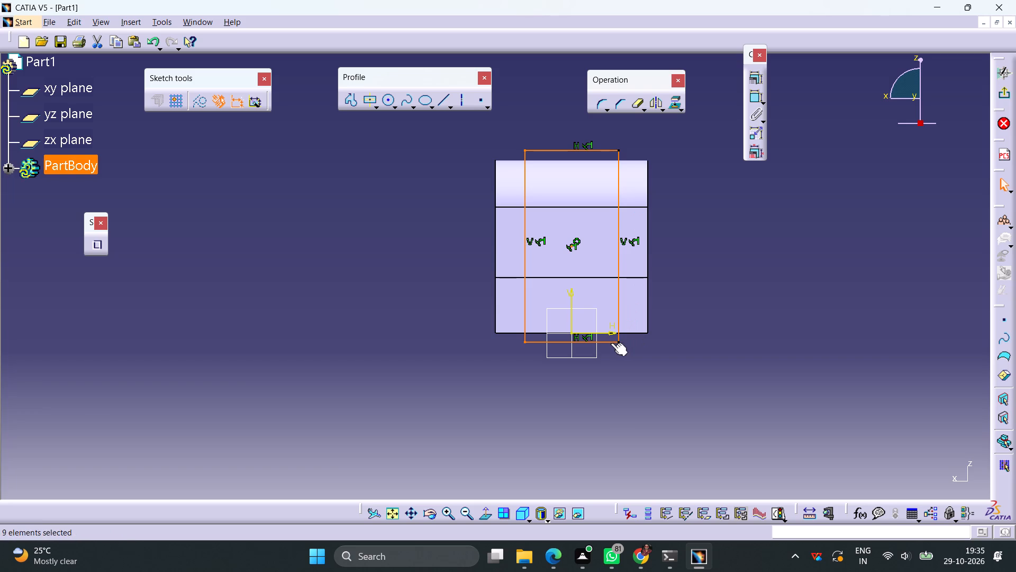
{"action": "left_click_drag", "start_coordinate": [611, 343], "coordinate": [612, 309]}
{"action": "left_click", "coordinate": [747, 311]}
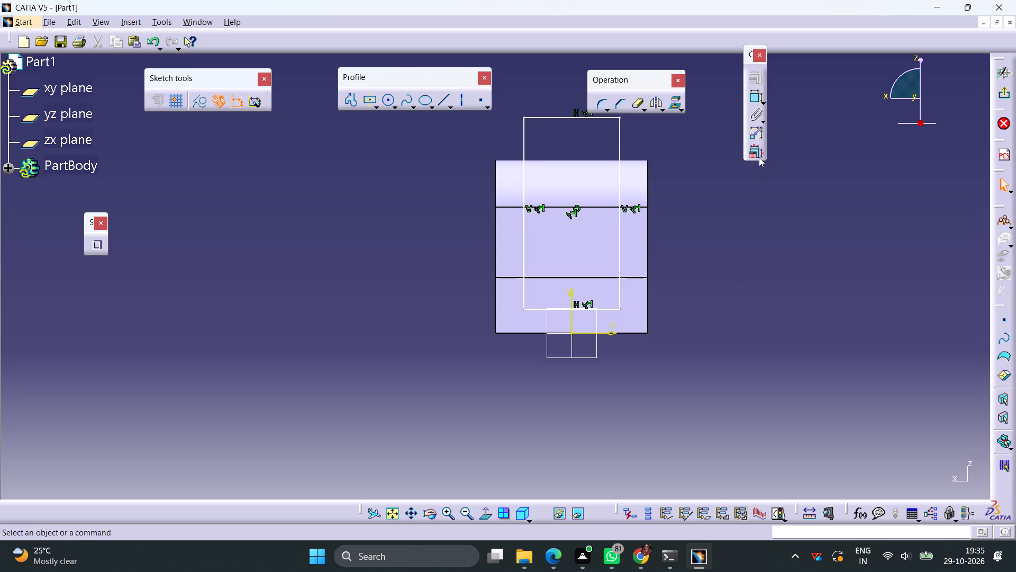
Constrain the distance between the rectangle's lower edge and the base's bottom edge to 15 mm.
{"action": "left_click", "coordinate": [754, 98]}
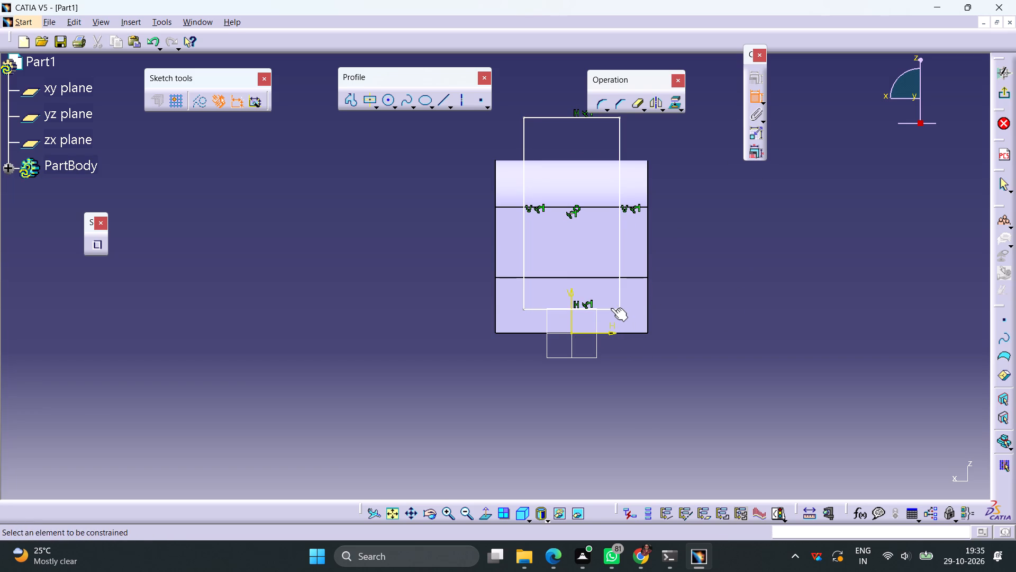
{"action": "left_click", "coordinate": [611, 308]}
{"action": "left_click", "coordinate": [637, 334]}
{"action": "left_click", "coordinate": [675, 368]}
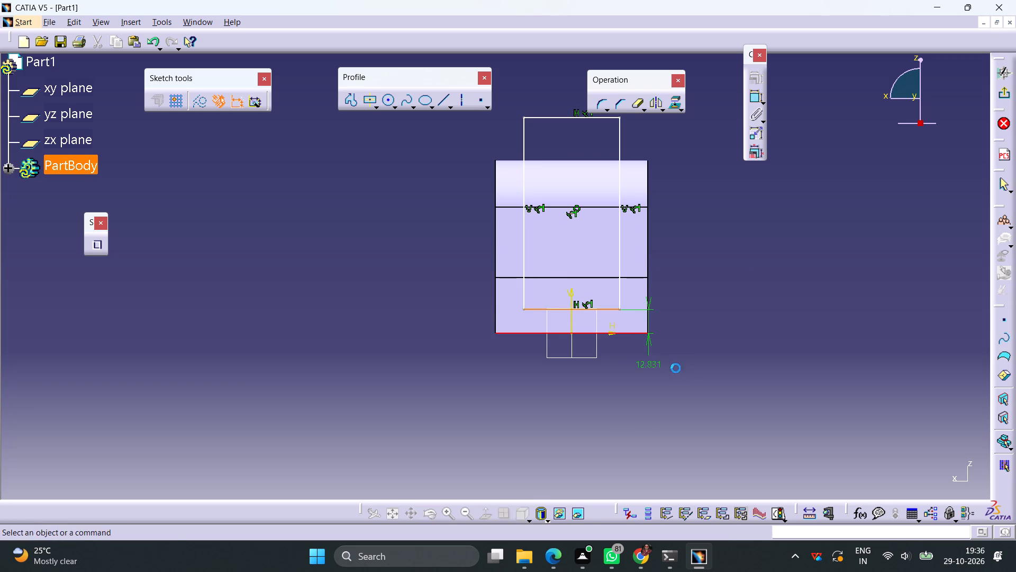
{"action": "double_click", "coordinate": [654, 365]}
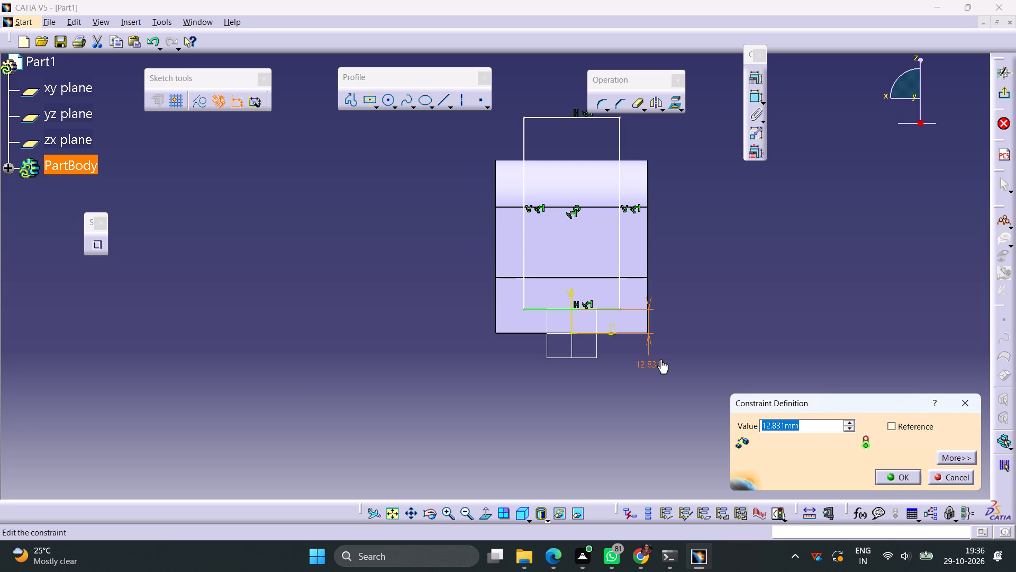
{"action": "type", "text": "15"}
{"action": "key", "text": "Return"}
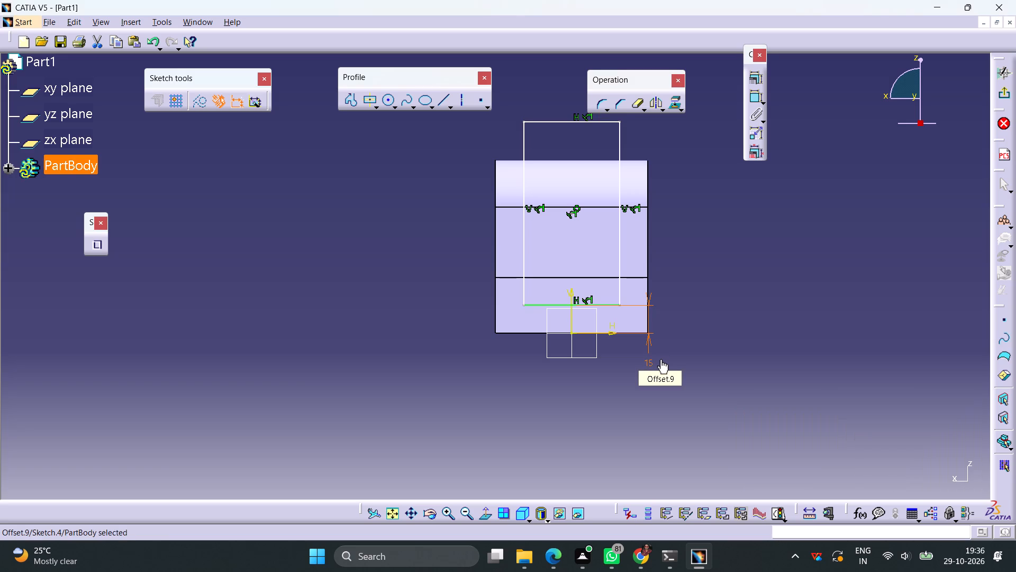
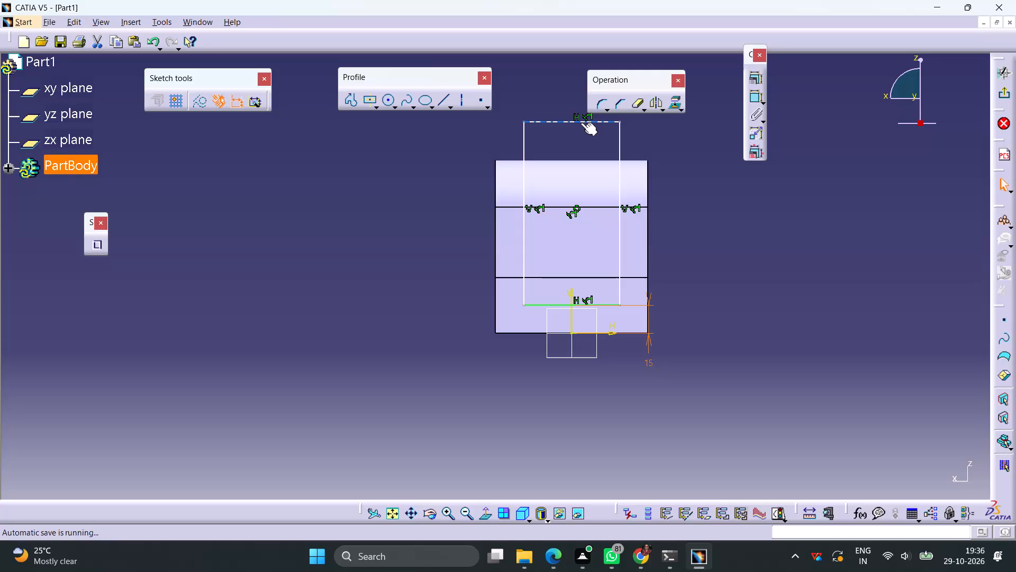
Dimension the rectangle's top edge and set its width to 58 mm.
{"action": "left_click", "coordinate": [580, 122]}
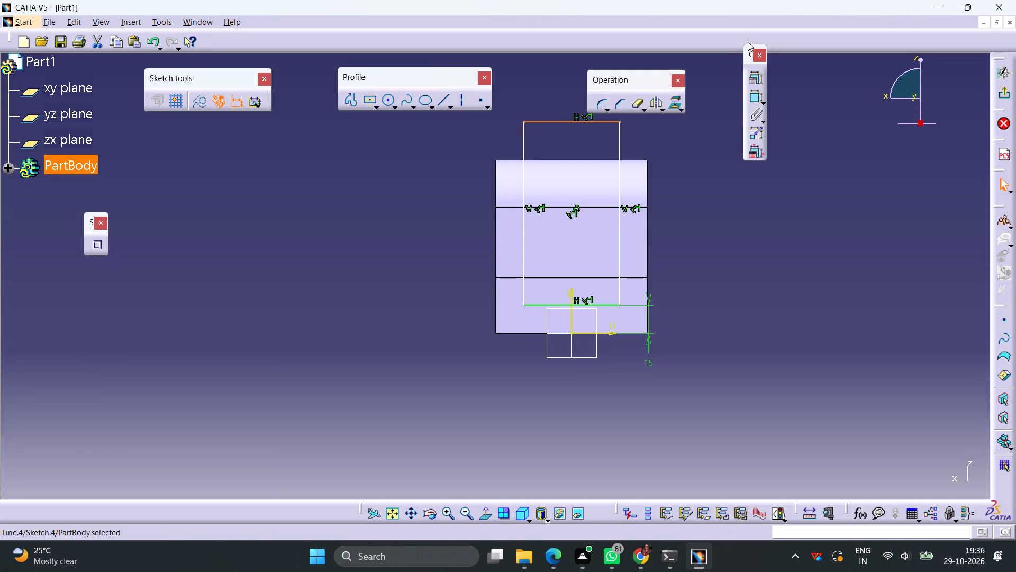
{"action": "left_click", "coordinate": [757, 100]}
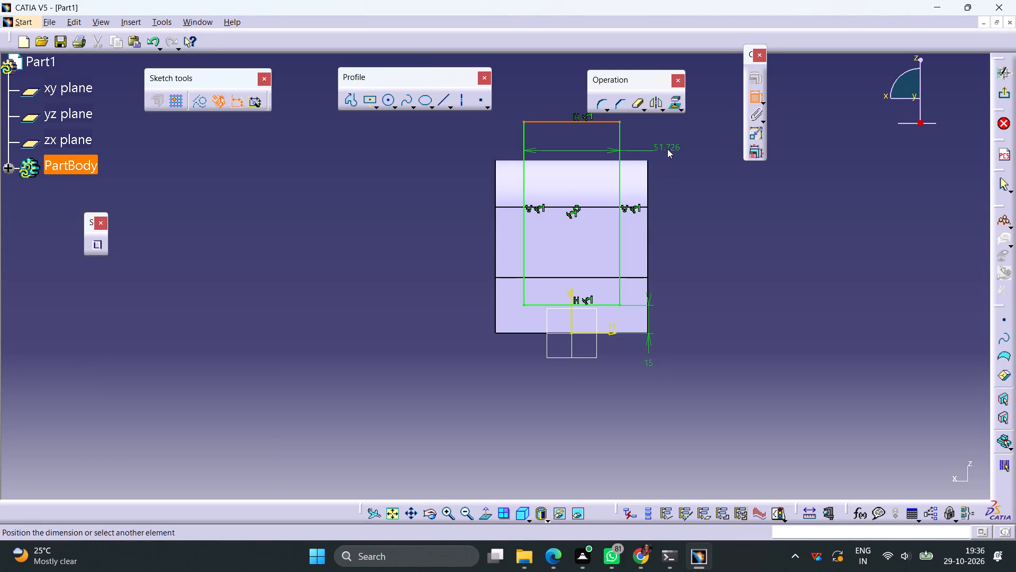
{"action": "left_click", "coordinate": [668, 149]}
{"action": "double_click", "coordinate": [667, 150]}
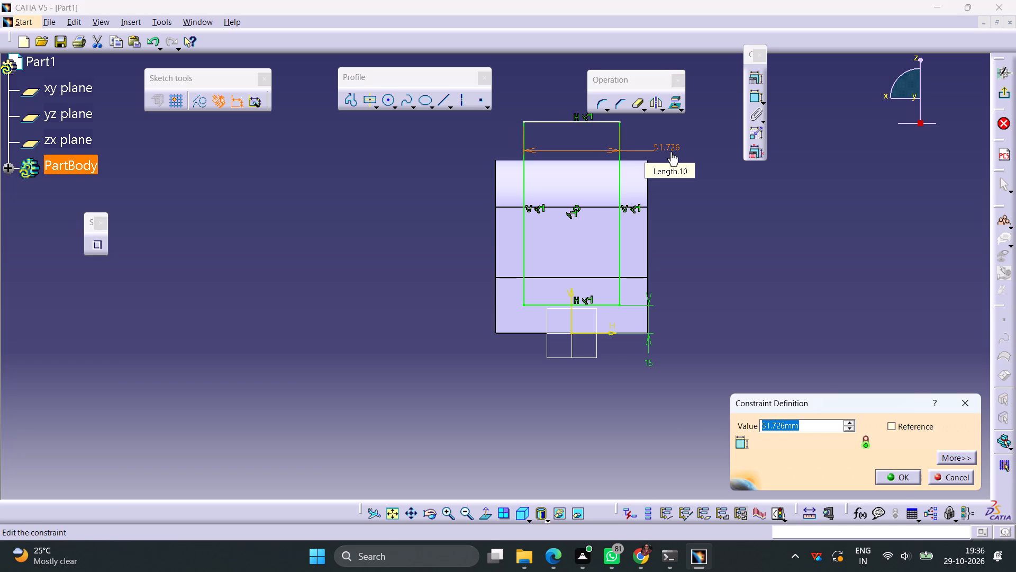
{"action": "type", "text": "82-24"}
{"action": "key", "text": "Return"}
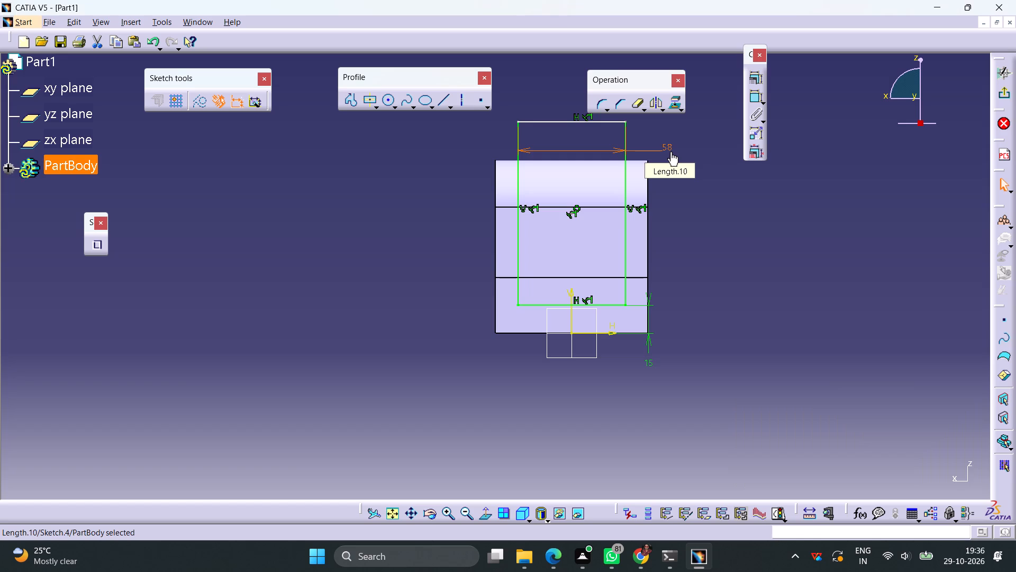
Exit the sketch and pocket the rectangle 122 mm deep through the block and base.
{"action": "left_click", "coordinate": [1004, 94]}
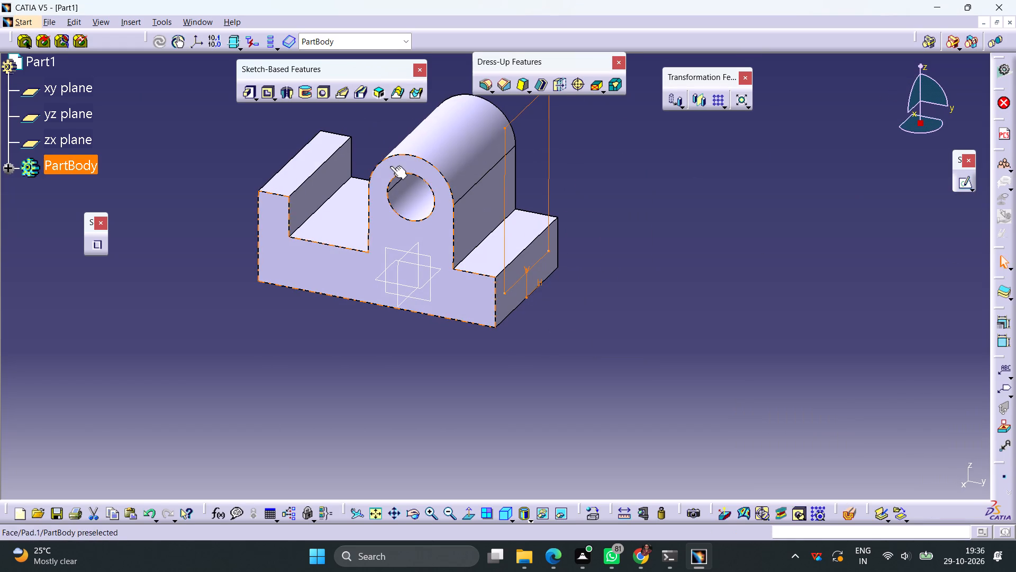
{"action": "left_click", "coordinate": [263, 94]}
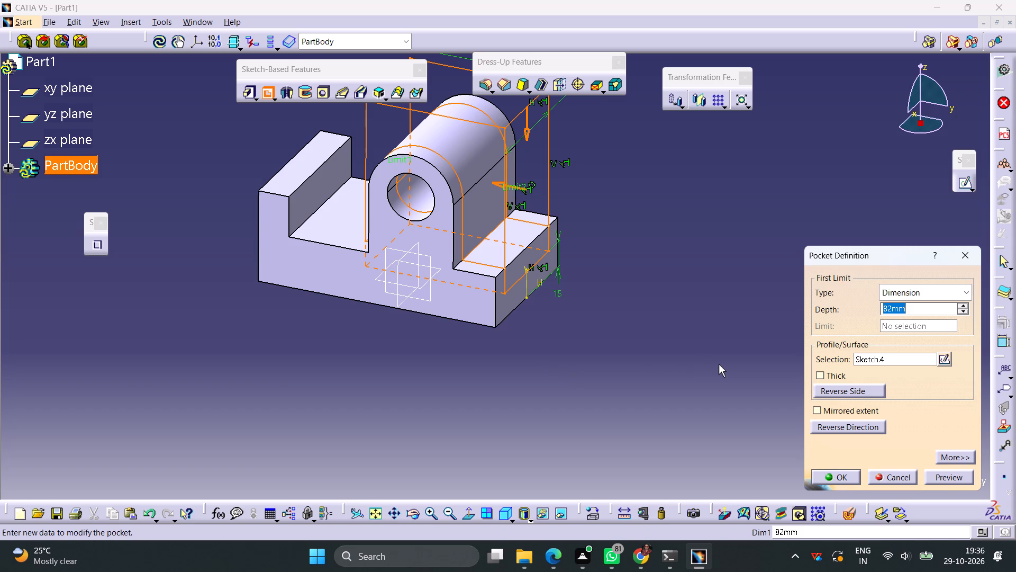
{"action": "type", "text": "140-18"}
{"action": "key", "text": "Return"}
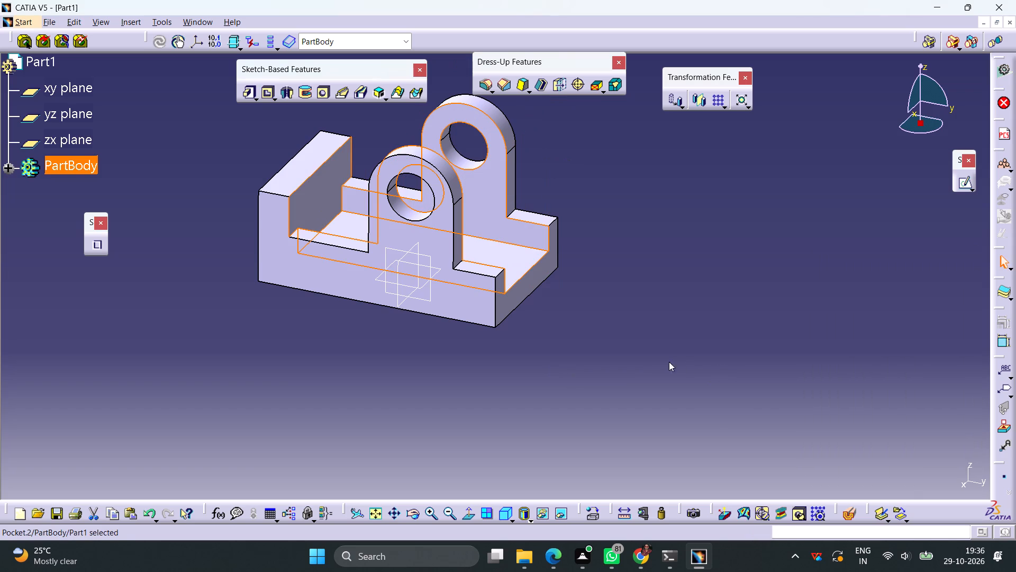
{"action": "left_click", "coordinate": [656, 361]}
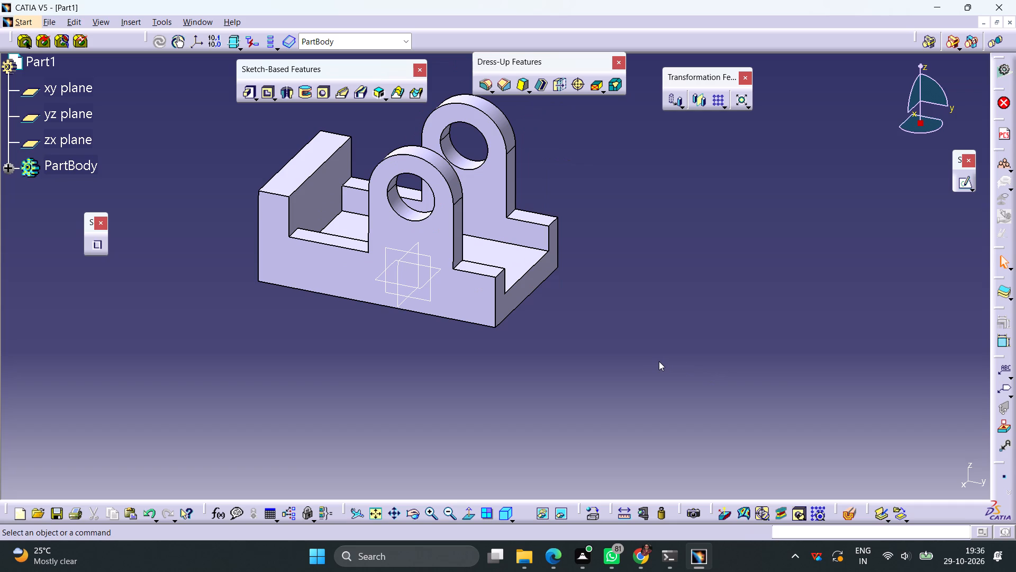
Start a sketch on the far lug's inner face and project its rounded top edge, bore and both vertical side edges.
{"action": "left_click", "coordinate": [492, 201]}
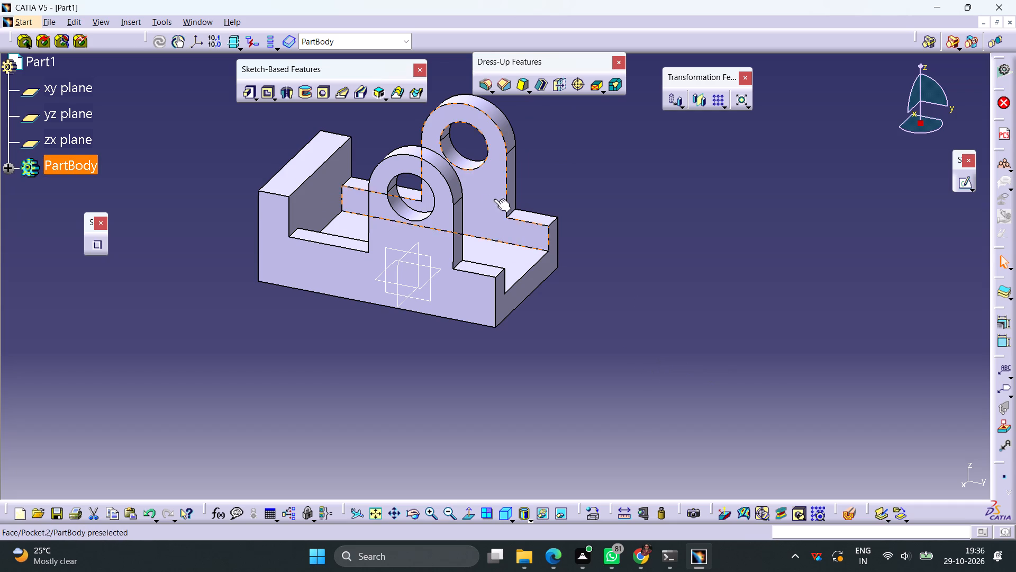
{"action": "left_click", "coordinate": [964, 184]}
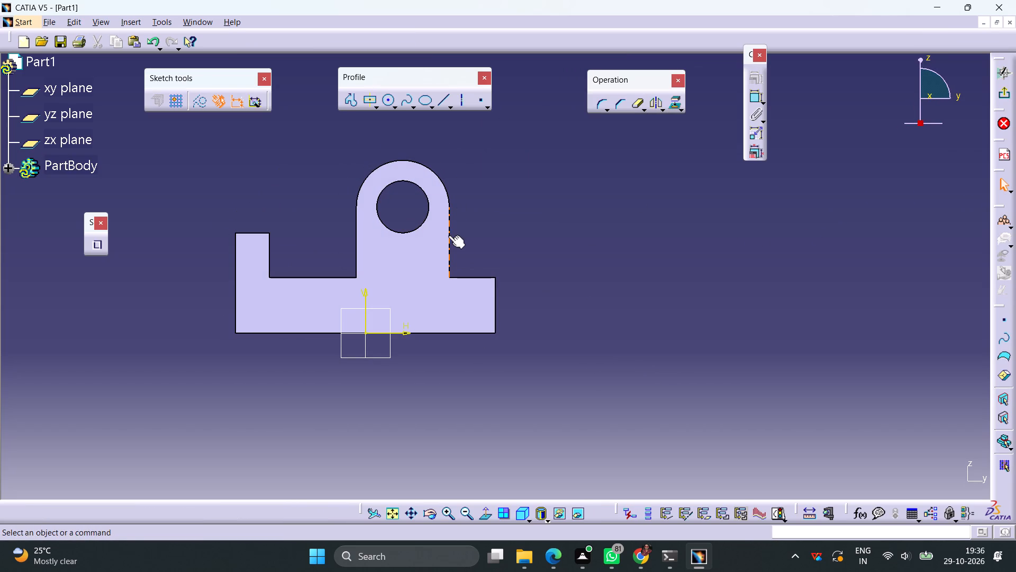
{"action": "left_click", "coordinate": [444, 184]}
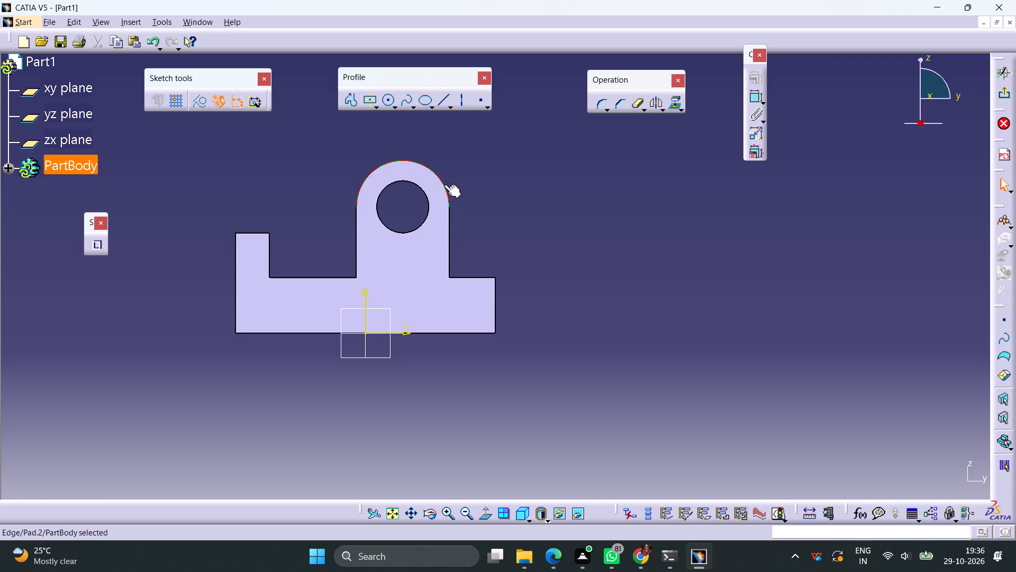
{"action": "left_click", "coordinate": [428, 211], "text": "ctrl"}
{"action": "left_click", "coordinate": [450, 224], "text": "ctrl"}
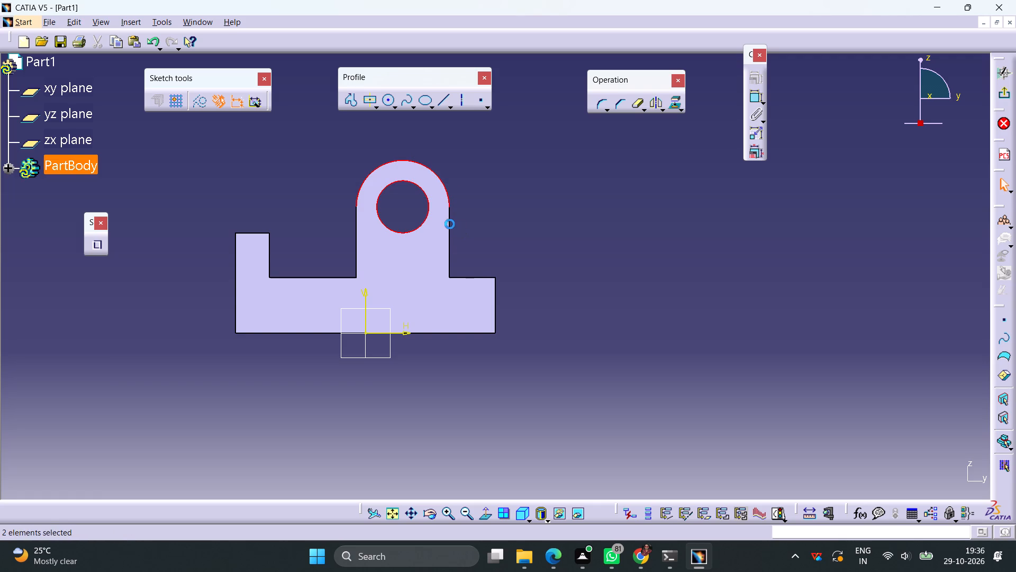
{"action": "left_click", "coordinate": [355, 247], "text": "ctrl"}
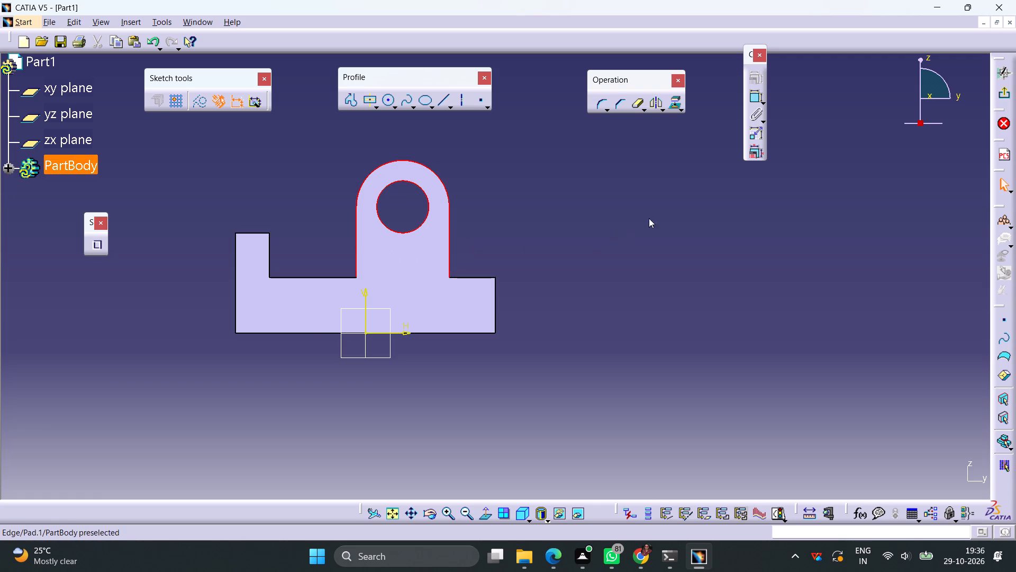
{"action": "left_click", "coordinate": [670, 106]}
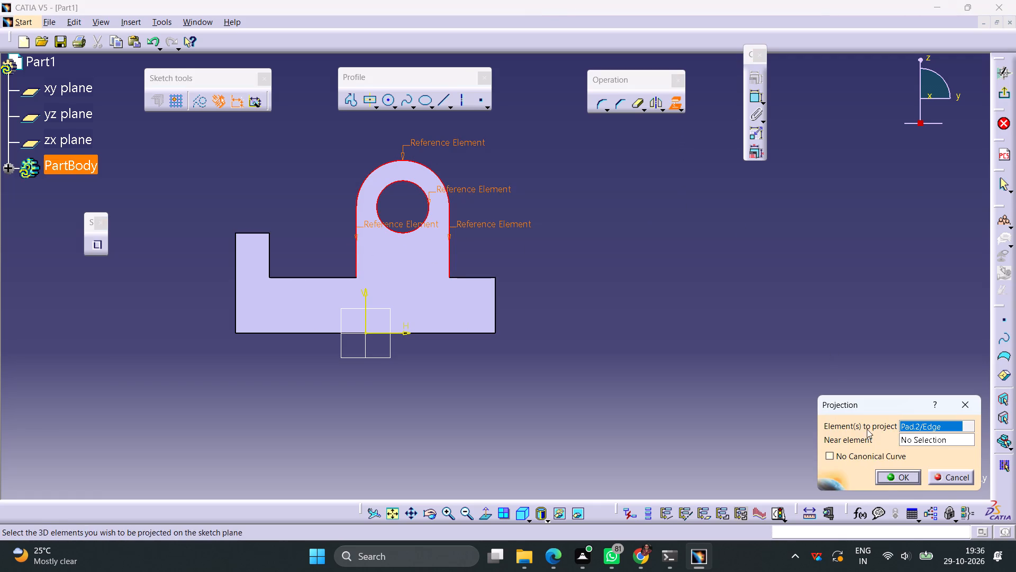
{"action": "left_click", "coordinate": [885, 478]}
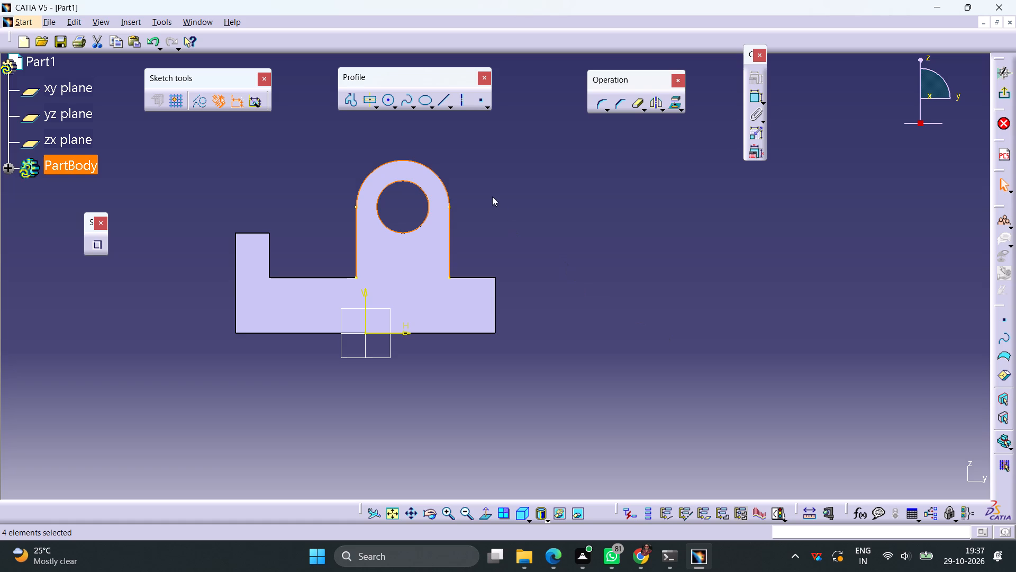
Extend the projected side edge nearer the raised end step downward with a vertical line and set its length to 15 mm.
{"action": "left_click", "coordinate": [438, 103]}
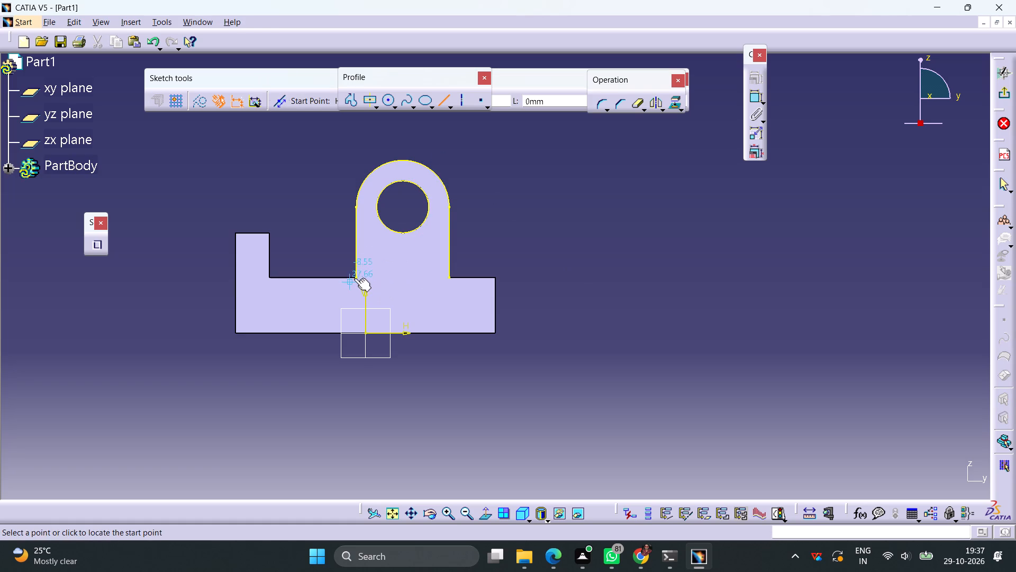
{"action": "left_click", "coordinate": [356, 278]}
{"action": "left_click", "coordinate": [355, 297]}
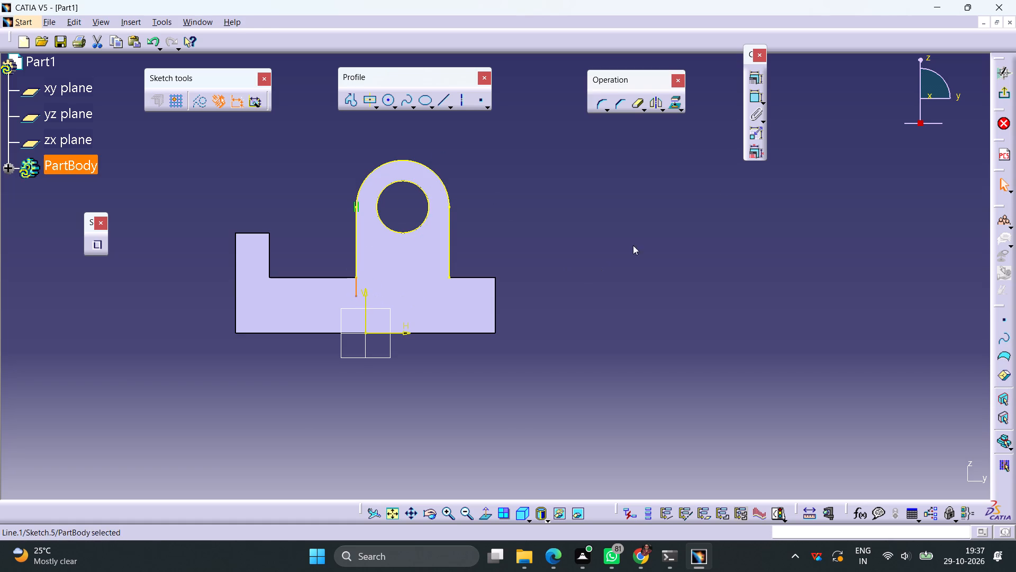
{"action": "left_click", "coordinate": [756, 99]}
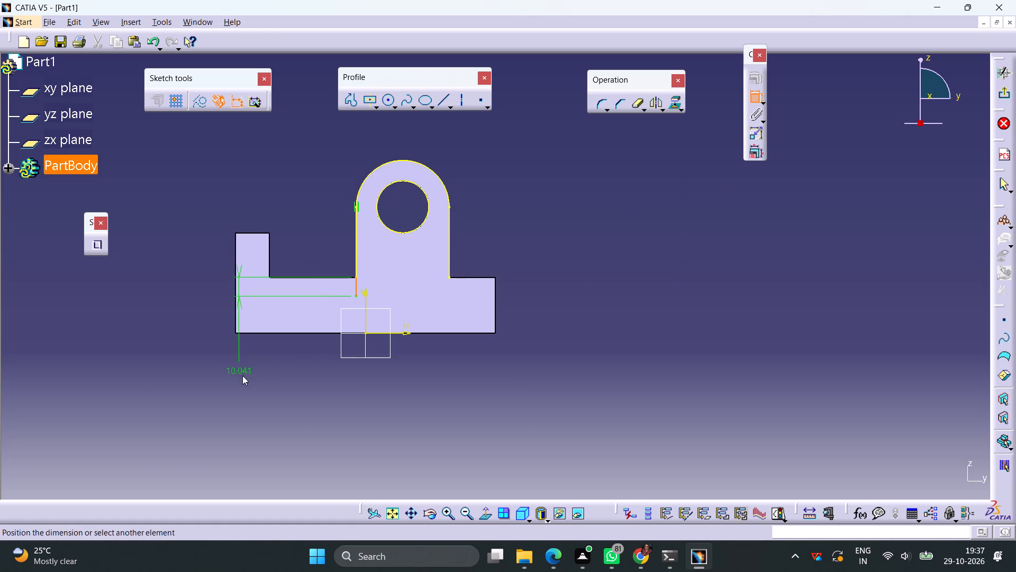
{"action": "left_click", "coordinate": [242, 376]}
{"action": "double_click", "coordinate": [247, 371]}
{"action": "type", "text": "15"}
{"action": "key", "text": "Return"}
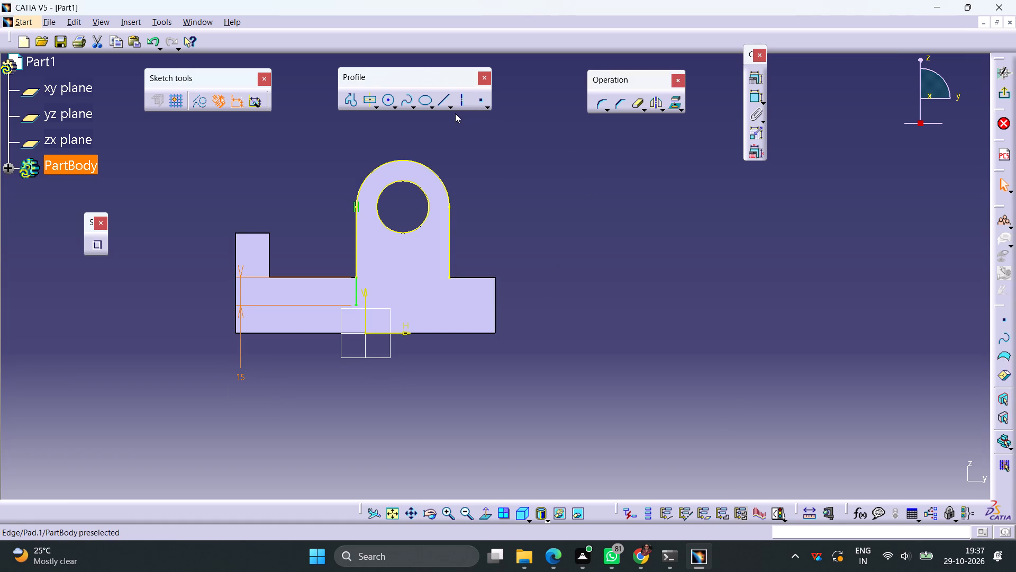
Extend the opposite projected side edge downward with a vertical line and set its length to 15 mm.
{"action": "left_click", "coordinate": [442, 96]}
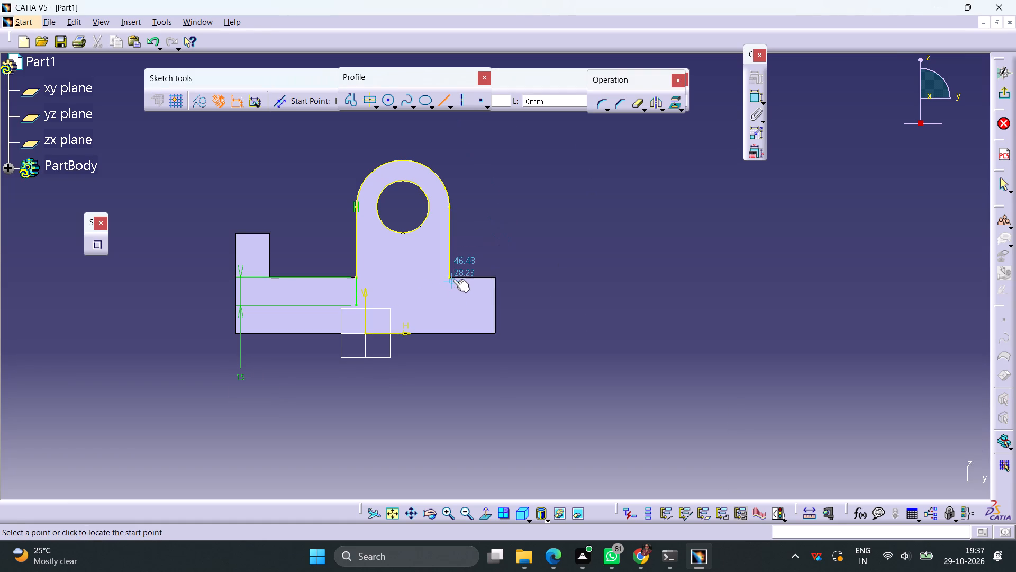
{"action": "left_click", "coordinate": [448, 279]}
{"action": "left_click", "coordinate": [448, 300]}
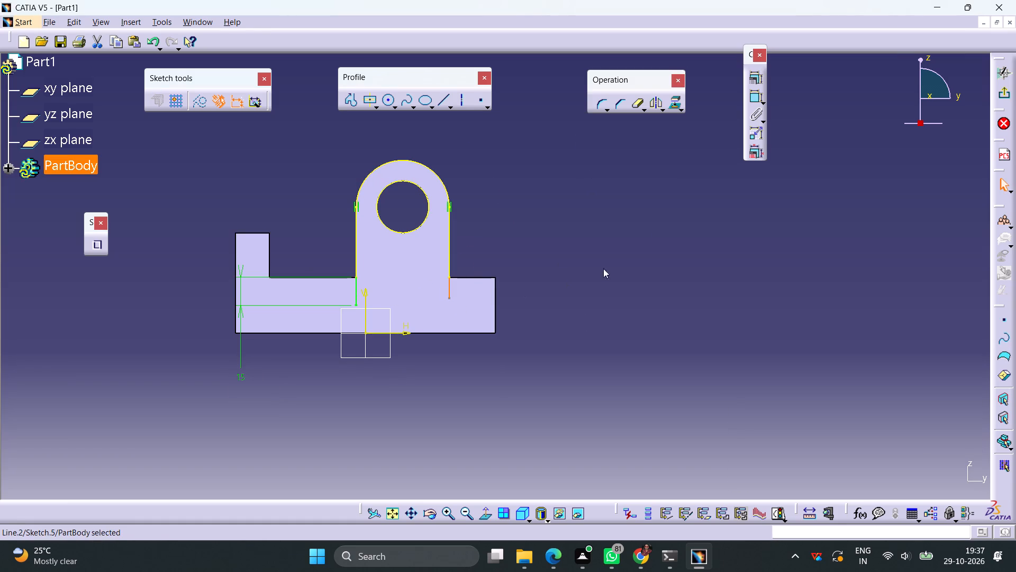
{"action": "left_click", "coordinate": [752, 97]}
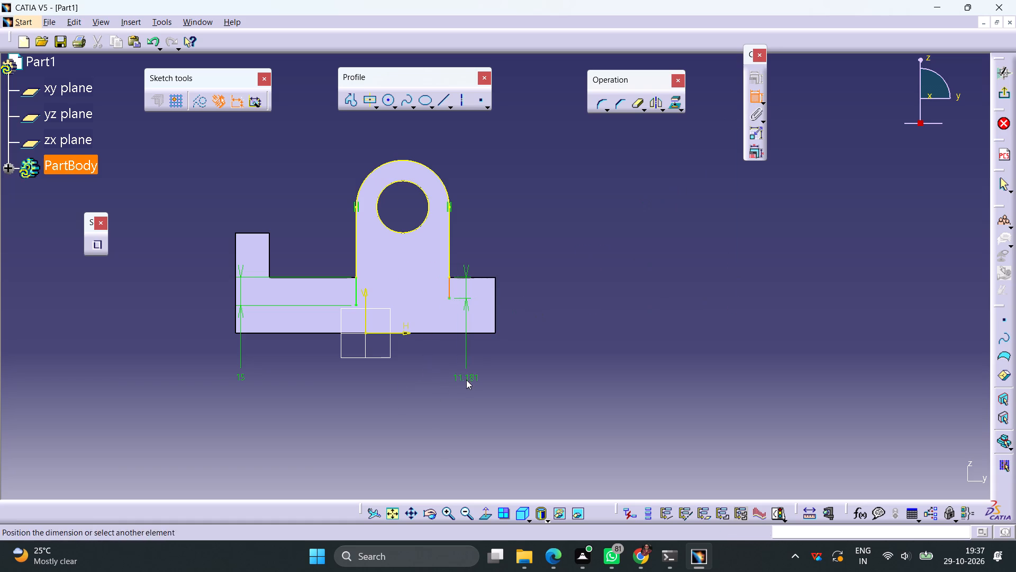
{"action": "left_click", "coordinate": [465, 381]}
{"action": "double_click", "coordinate": [470, 379]}
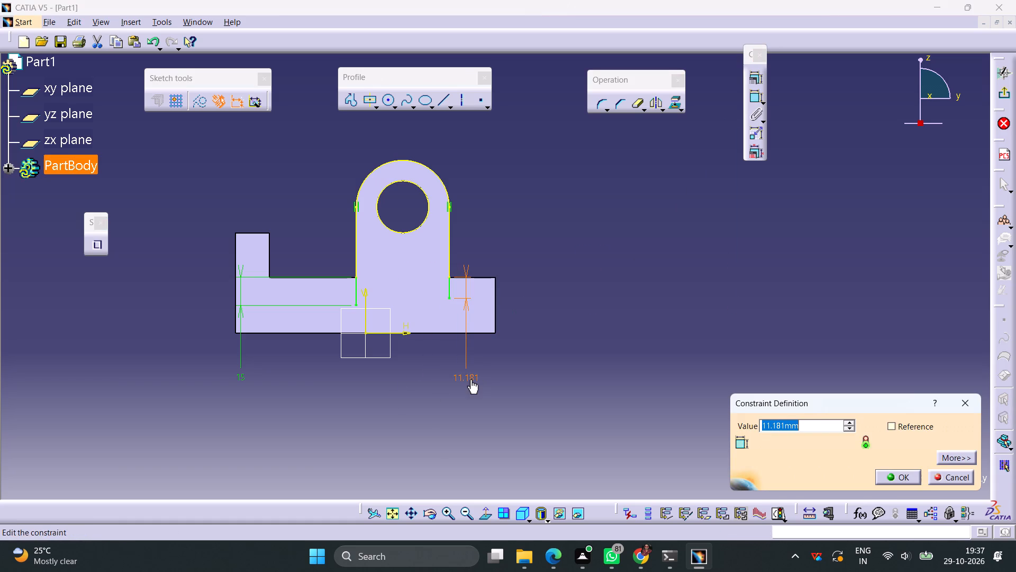
{"action": "type", "text": "15"}
{"action": "key", "text": "Return"}
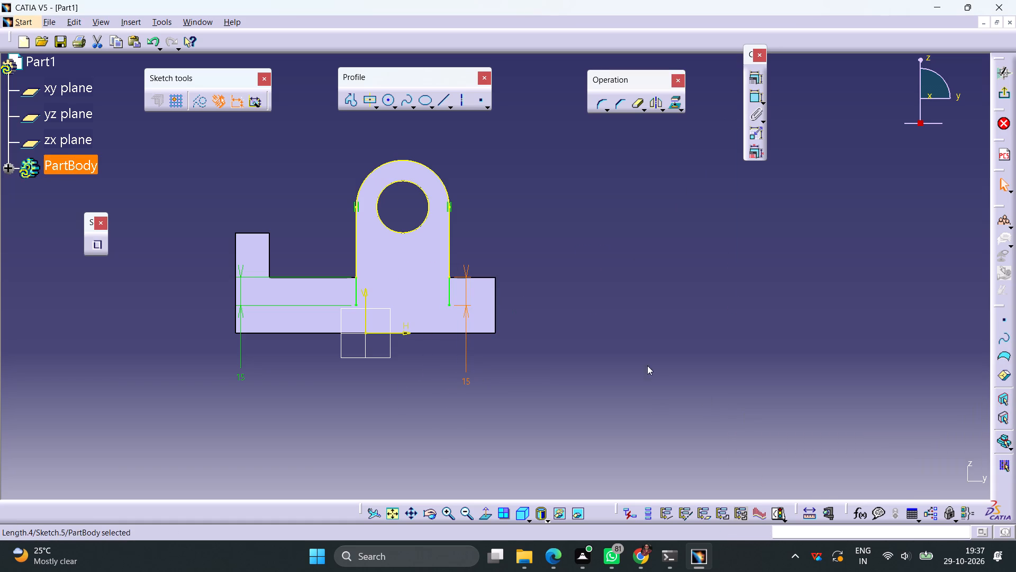
Close the lug profile with a horizontal line about 50 mm long joining the lower ends of the two vertical lines.
{"action": "left_click", "coordinate": [440, 107]}
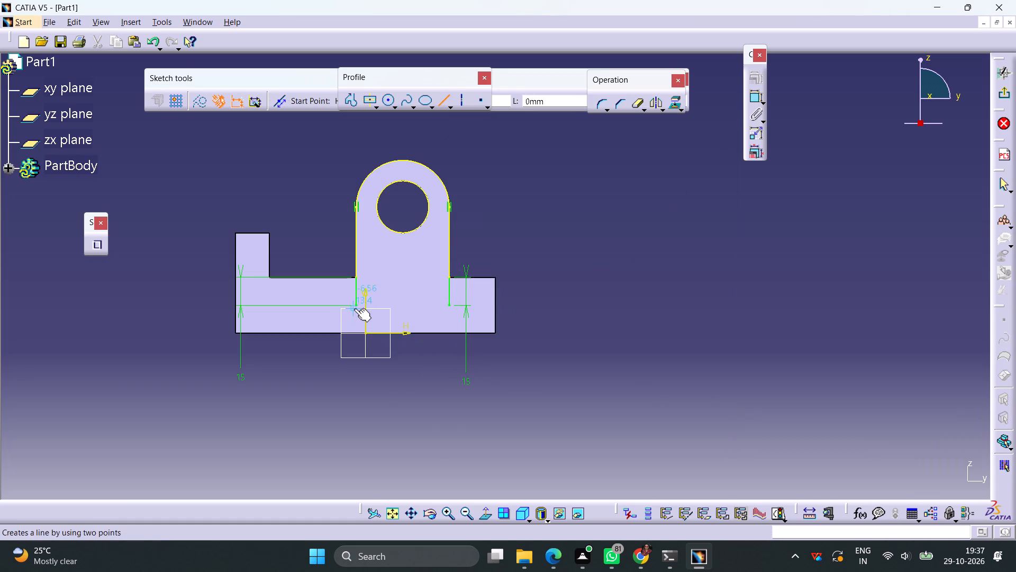
{"action": "left_click", "coordinate": [356, 306]}
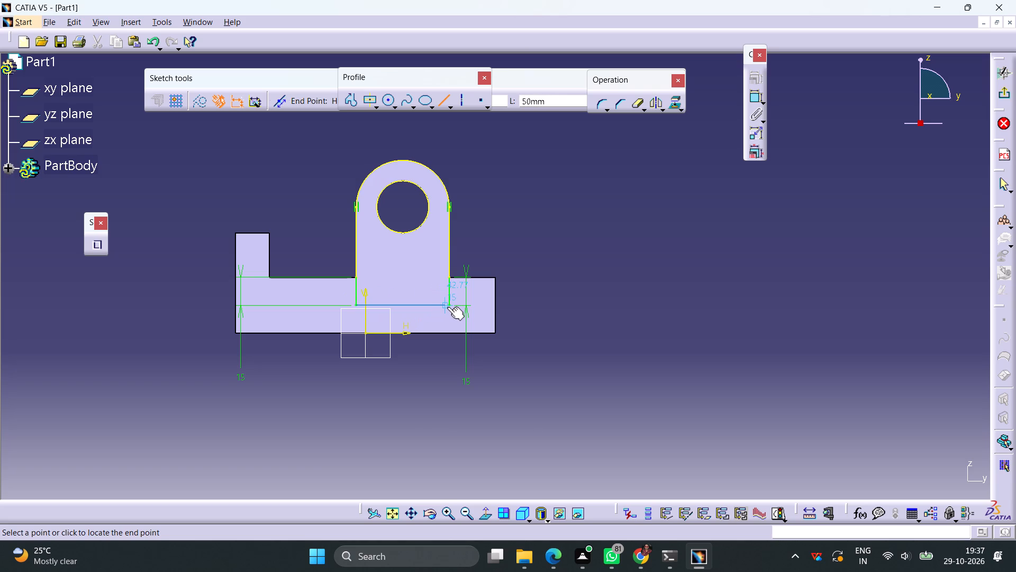
{"action": "left_click", "coordinate": [447, 307]}
{"action": "left_click", "coordinate": [659, 328]}
Delete the 15 mm dimension of the vertical line on the side away from the raised end step.
{"action": "left_click", "coordinate": [461, 382]}
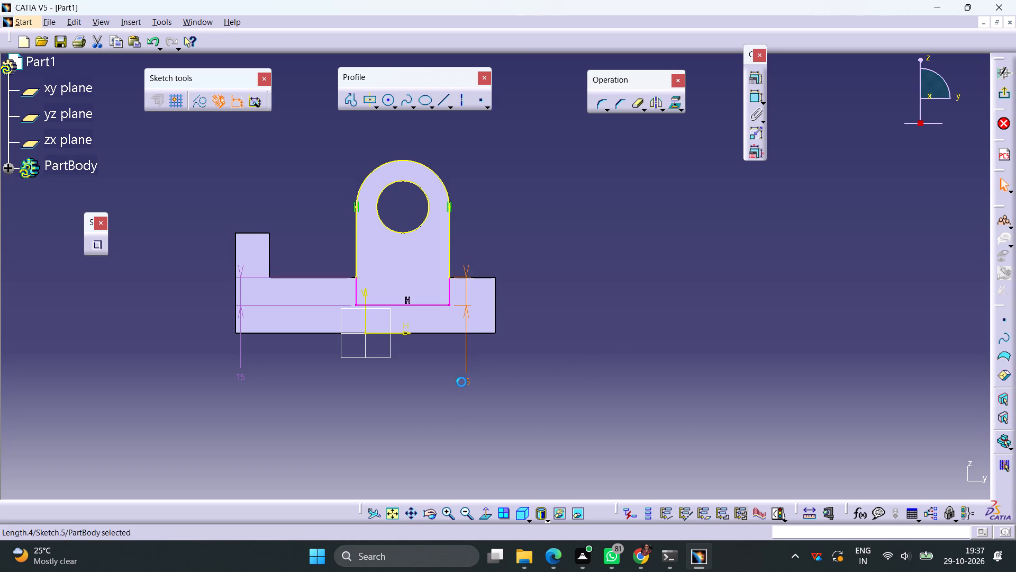
{"action": "key", "text": "Delete"}
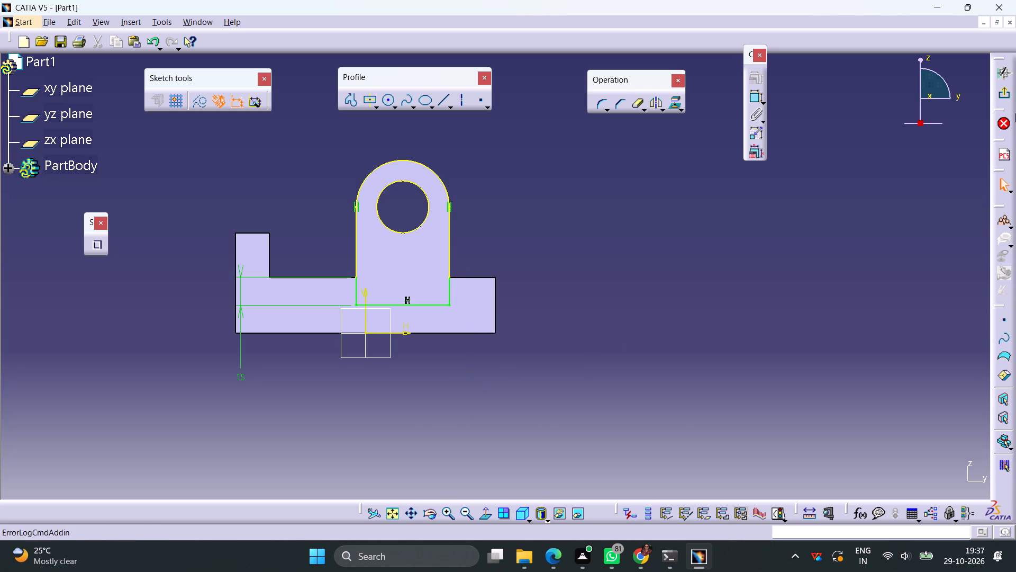
Exit the sketch and pad the lug profile 10 mm inward from the lug's inner face.
{"action": "left_click", "coordinate": [999, 100]}
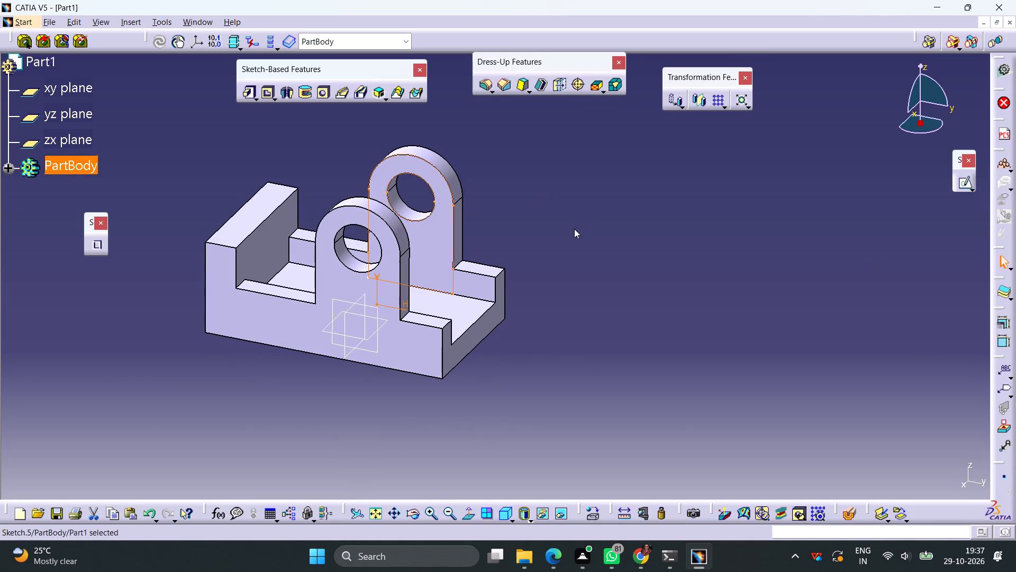
{"action": "left_click", "coordinate": [245, 94]}
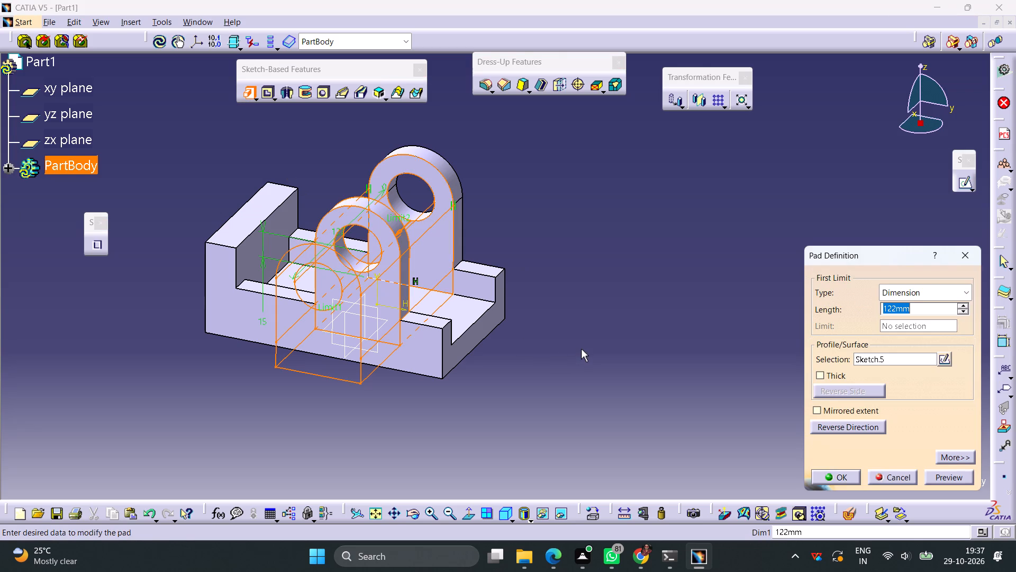
{"action": "type", "text": "10"}
{"action": "key", "text": "Return"}
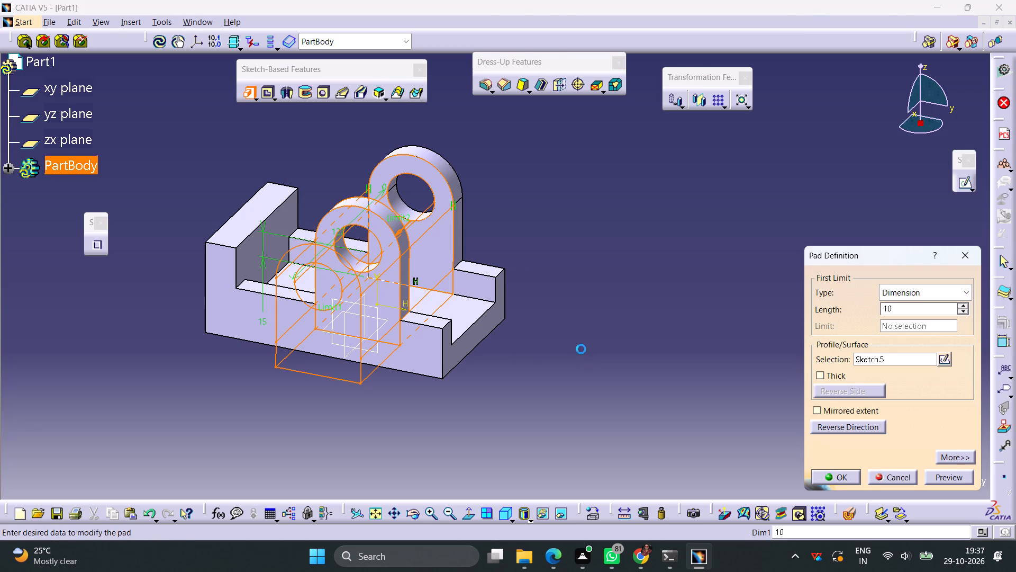
{"action": "left_click", "coordinate": [655, 331]}
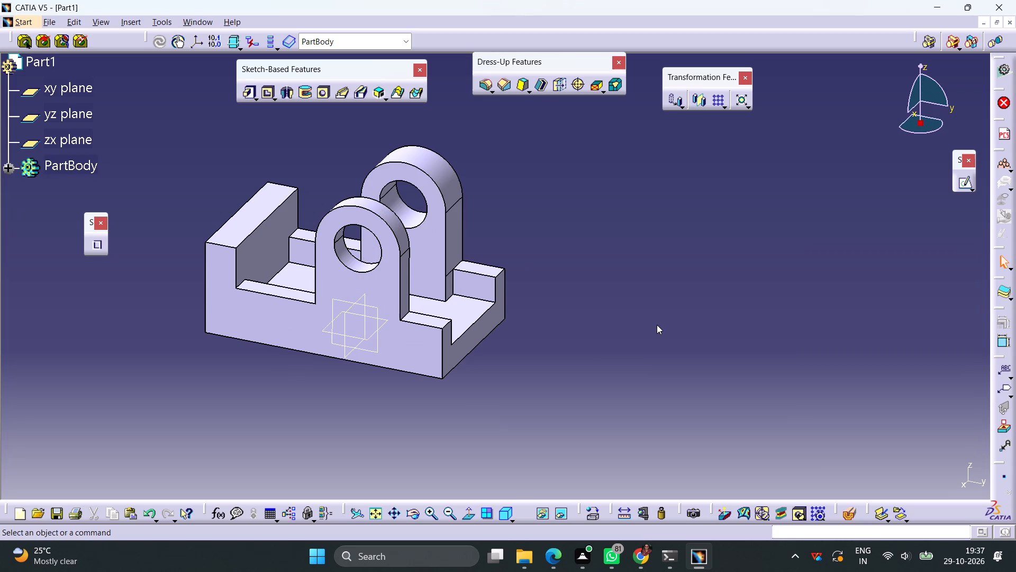
Start a sketch on the inner face of the second lug, the one not yet thickened.
{"action": "middle_click_drag", "start_coordinate": [670, 292], "coordinate": [596, 309]}
{"action": "right_click_drag", "start_coordinate": [670, 292], "coordinate": [596, 309]}
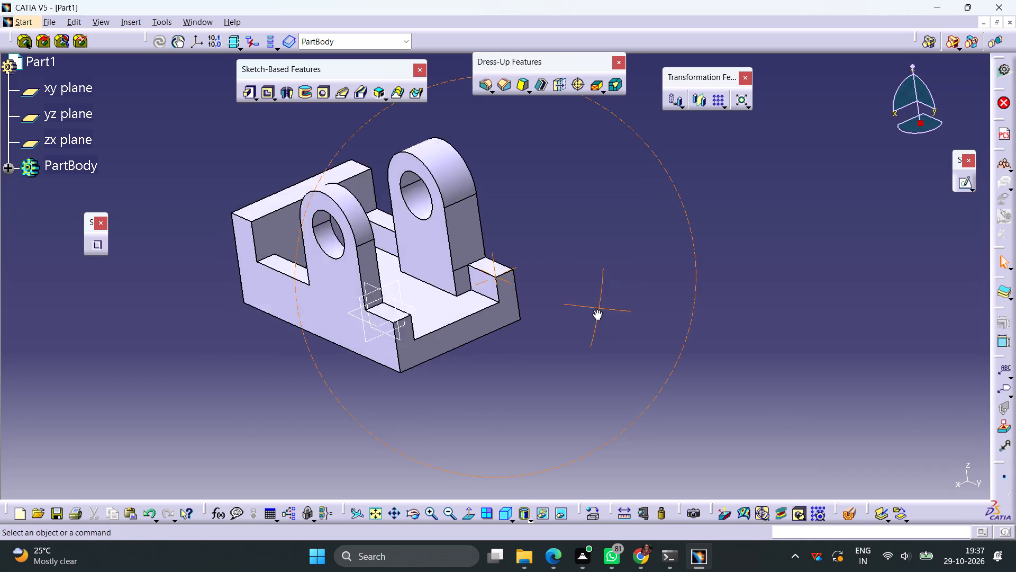
{"action": "right_click_drag", "start_coordinate": [596, 309], "coordinate": [463, 343]}
{"action": "middle_click_drag", "start_coordinate": [596, 309], "coordinate": [463, 343]}
{"action": "left_click", "coordinate": [394, 240]}
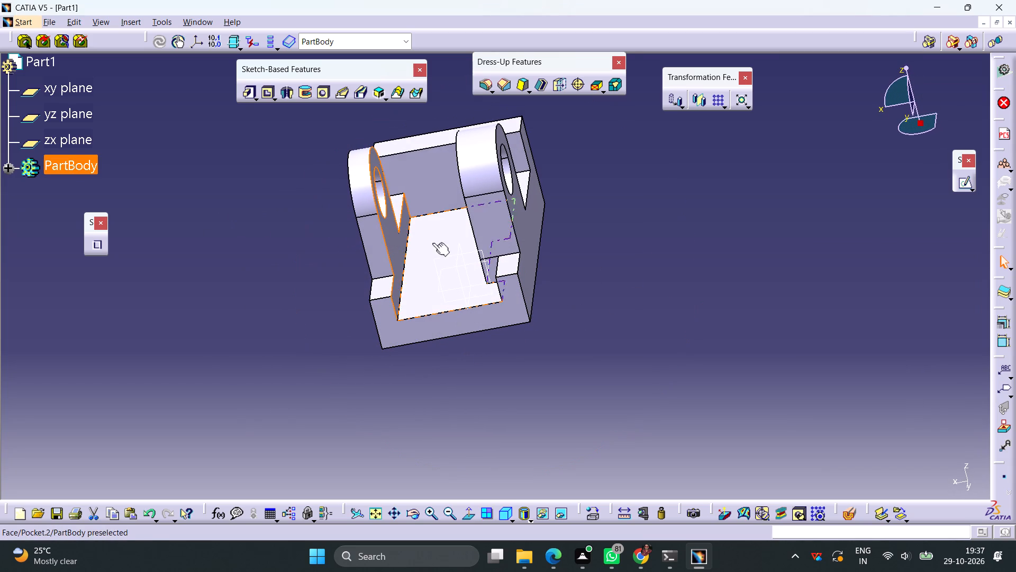
{"action": "left_click", "coordinate": [961, 182]}
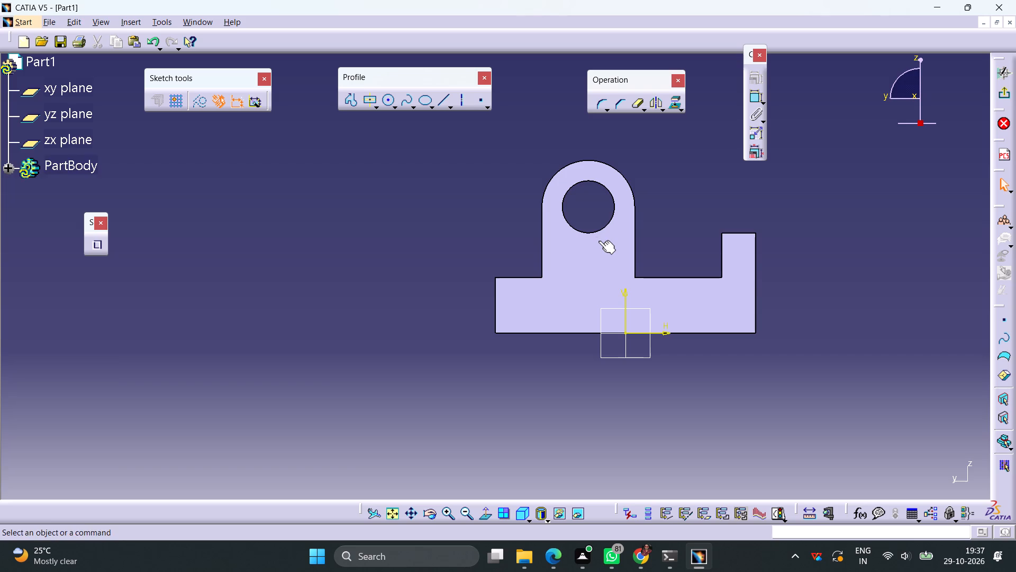
Project the lug's bore, rounded top and two side edges, plus the thickened lug's bottom and adjoining lower side edges, and view the sketch face-on.
{"action": "left_click", "coordinate": [593, 234]}
{"action": "left_click", "coordinate": [675, 102]}
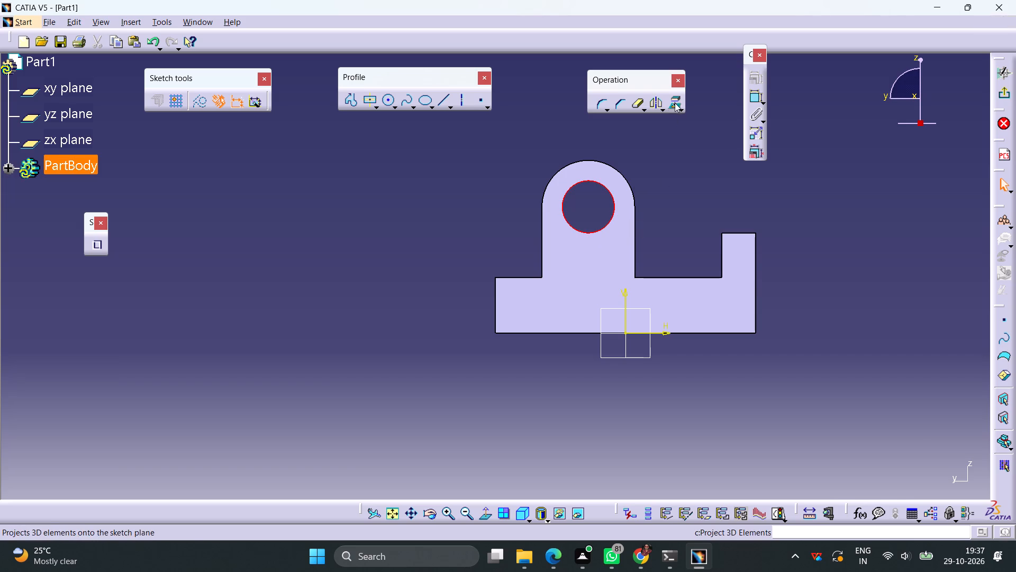
{"action": "left_click", "coordinate": [612, 166]}
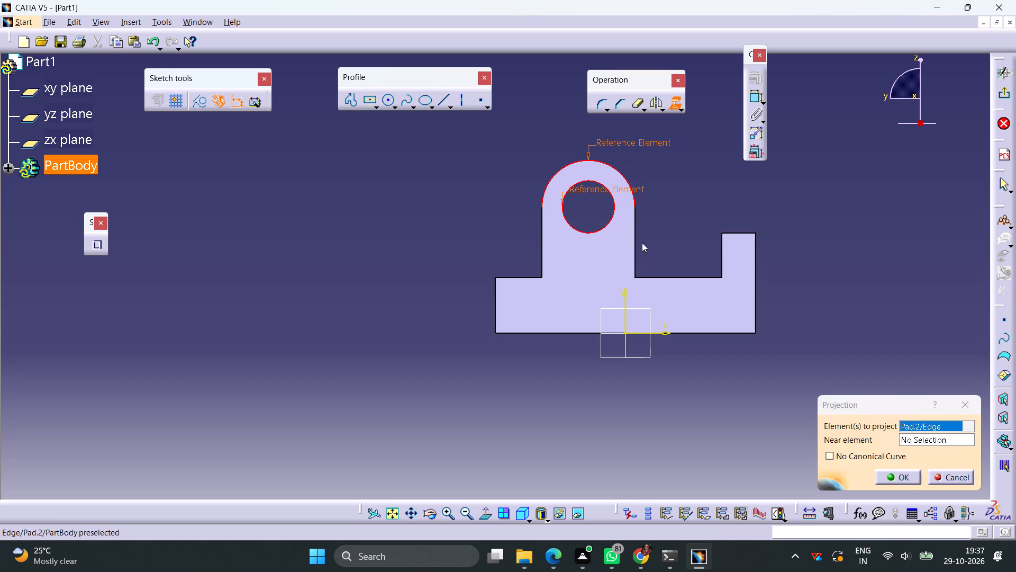
{"action": "left_click", "coordinate": [635, 243]}
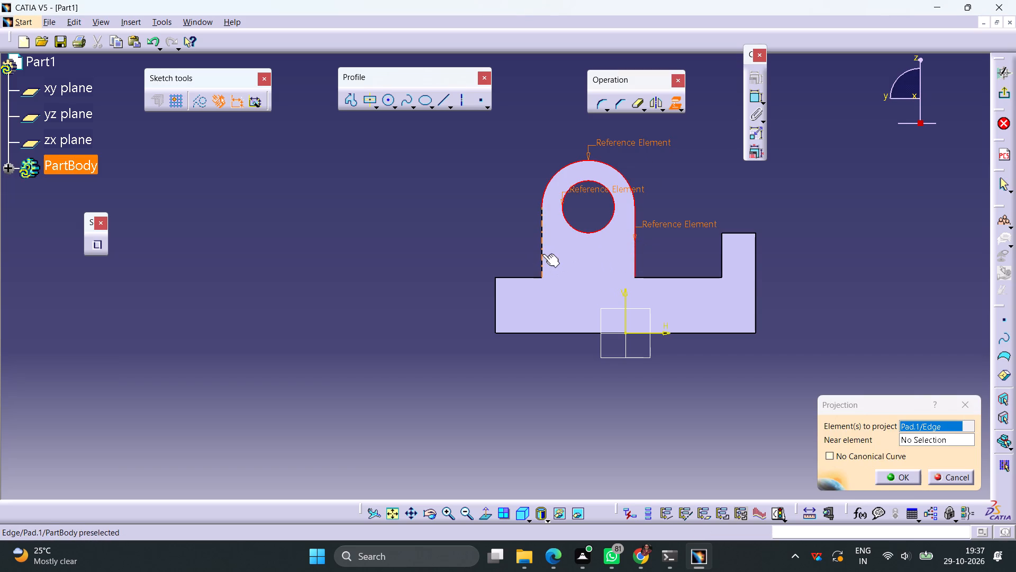
{"action": "left_click", "coordinate": [542, 254]}
{"action": "middle_click_drag", "start_coordinate": [685, 190], "coordinate": [615, 230]}
{"action": "right_click_drag", "start_coordinate": [685, 192], "coordinate": [615, 230]}
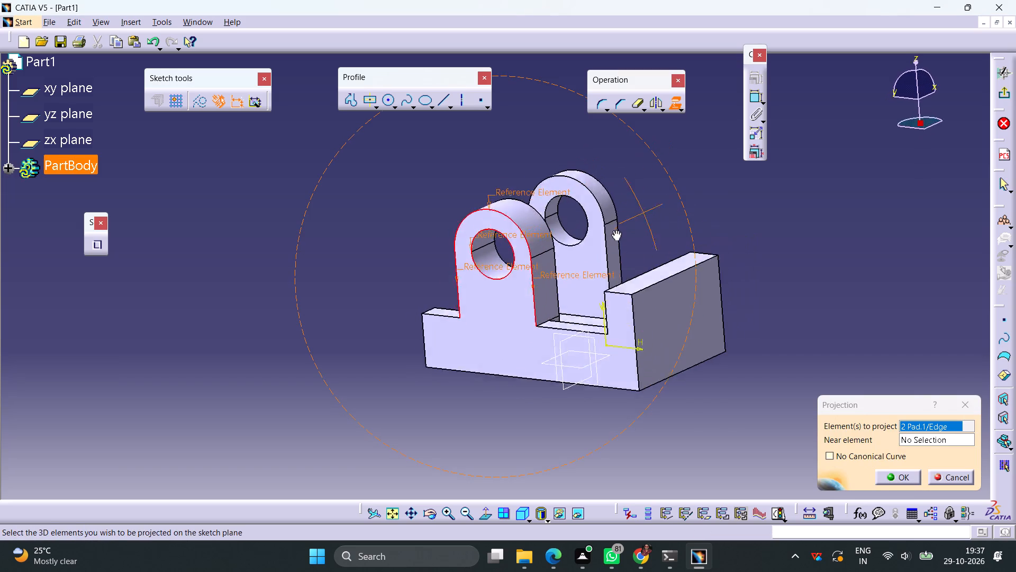
{"action": "right_click_drag", "start_coordinate": [615, 230], "coordinate": [459, 365]}
{"action": "middle_click_drag", "start_coordinate": [615, 230], "coordinate": [459, 365]}
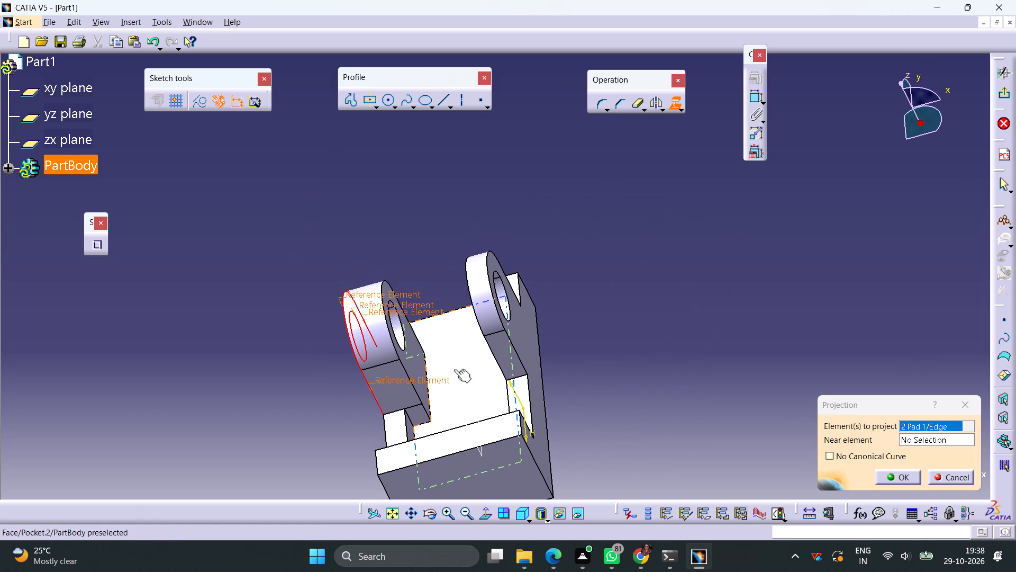
{"action": "left_click", "coordinate": [427, 410]}
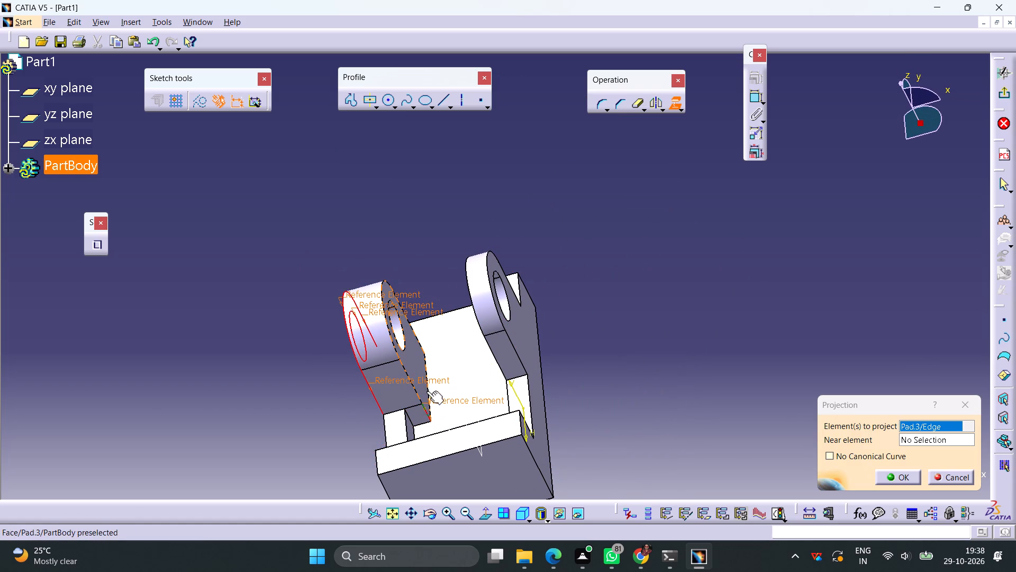
{"action": "left_click", "coordinate": [429, 388]}
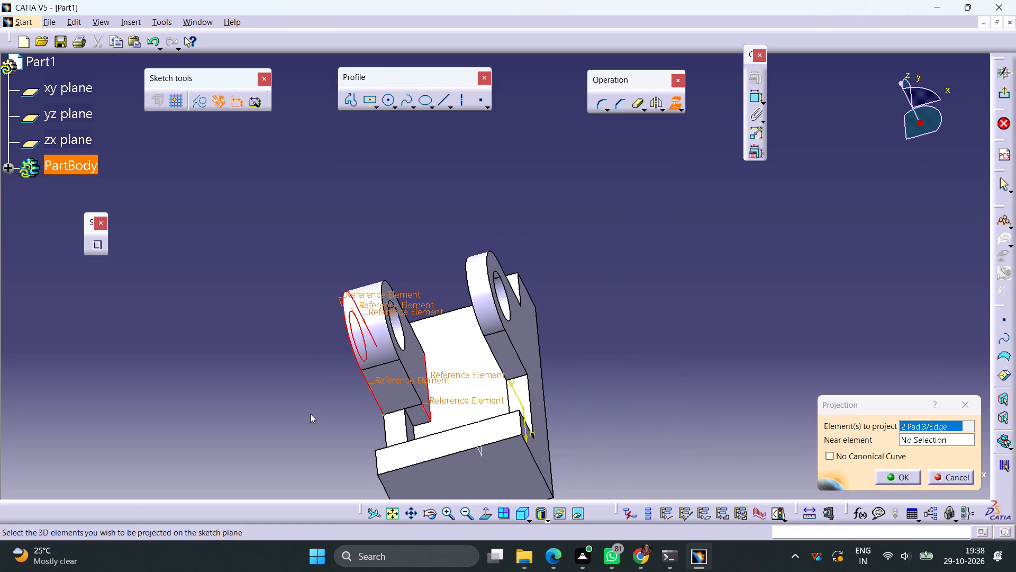
{"action": "left_click", "coordinate": [894, 478]}
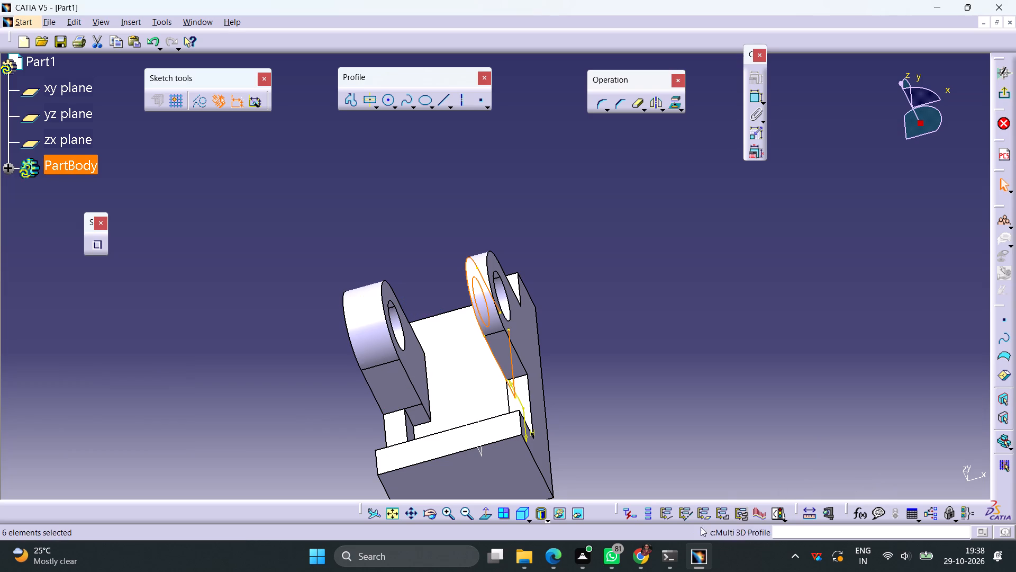
{"action": "left_click", "coordinate": [483, 519]}
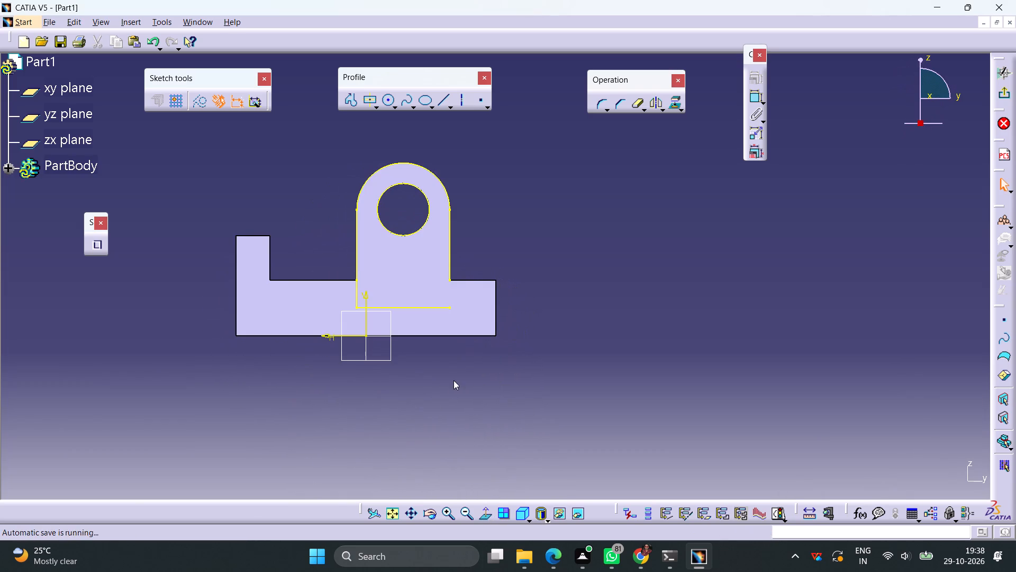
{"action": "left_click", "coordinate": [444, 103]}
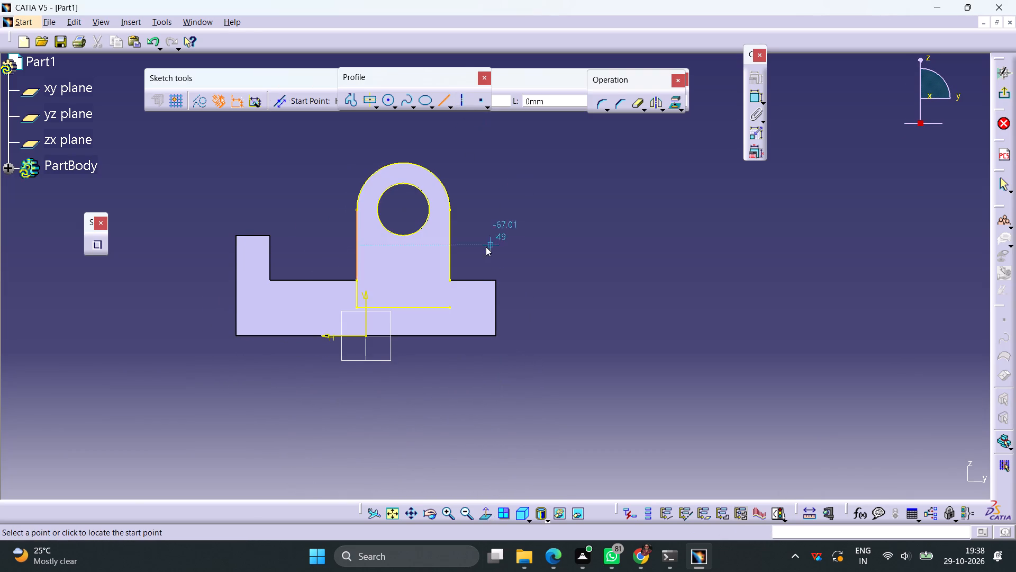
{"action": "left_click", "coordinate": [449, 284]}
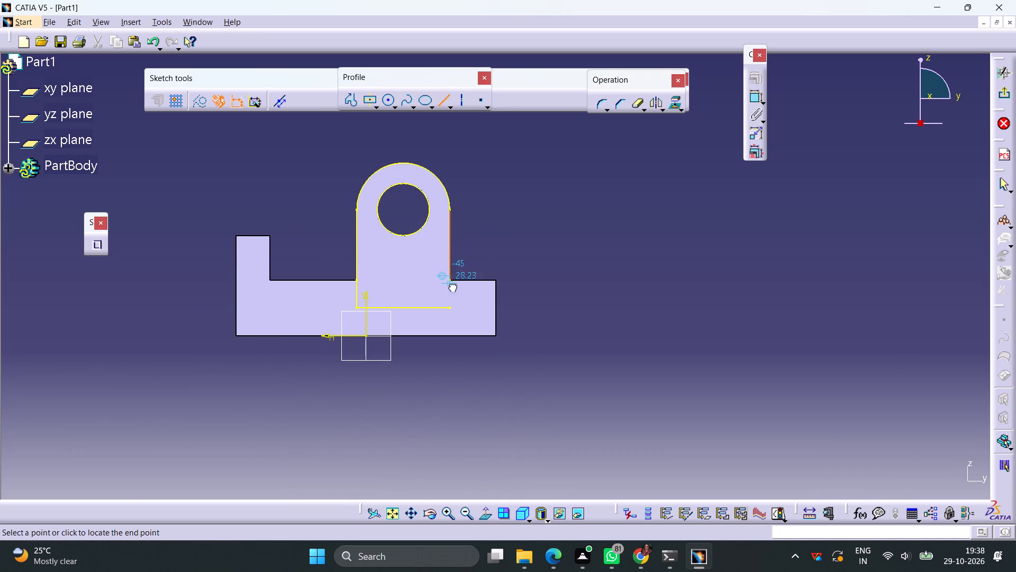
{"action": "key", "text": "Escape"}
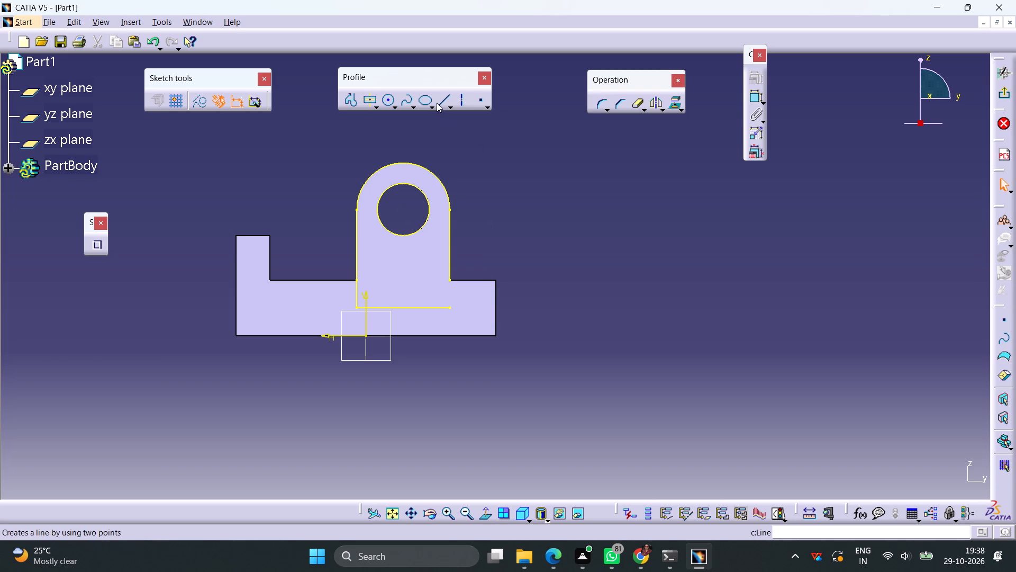
Close the lug profile with a vertical line from the open side edge's lower end to the projected bottom edge, away from the raised end step.
{"action": "left_click", "coordinate": [437, 103]}
{"action": "left_click", "coordinate": [448, 280]}
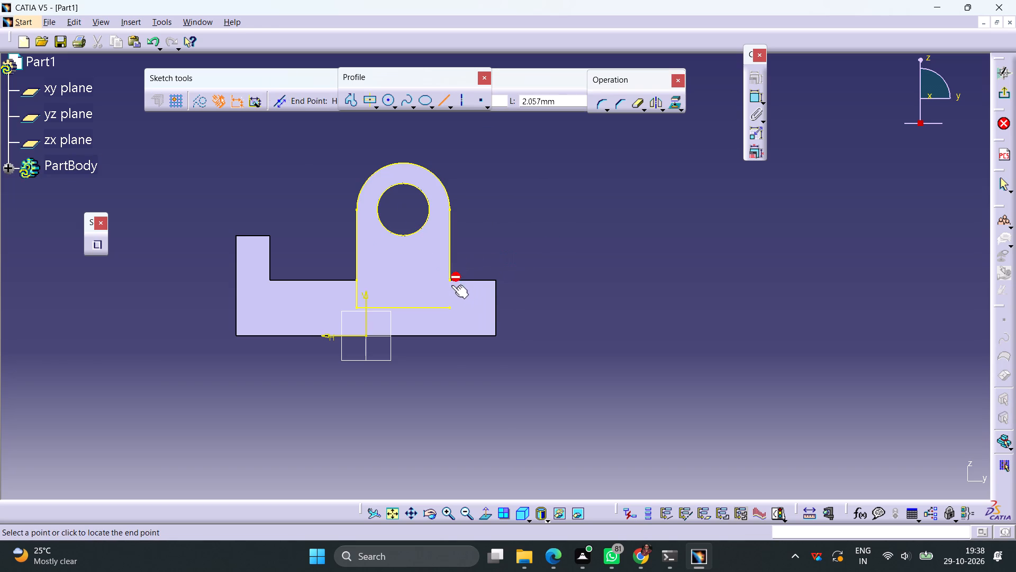
{"action": "left_click", "coordinate": [452, 308]}
{"action": "left_click", "coordinate": [764, 284]}
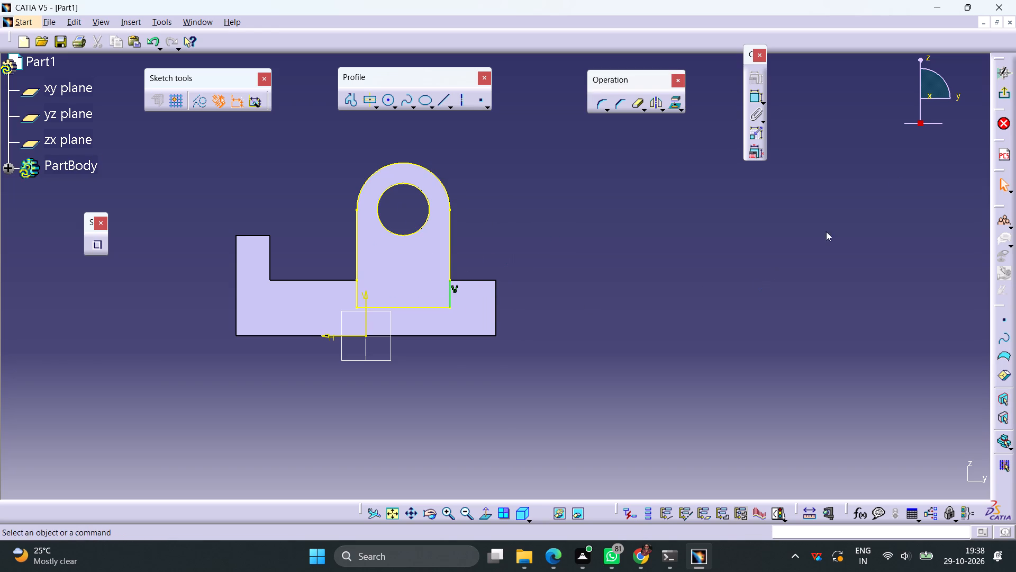
Exit the sketch and pad the lug profile 10 mm inward from the second lug's inner face.
{"action": "left_click", "coordinate": [1002, 97]}
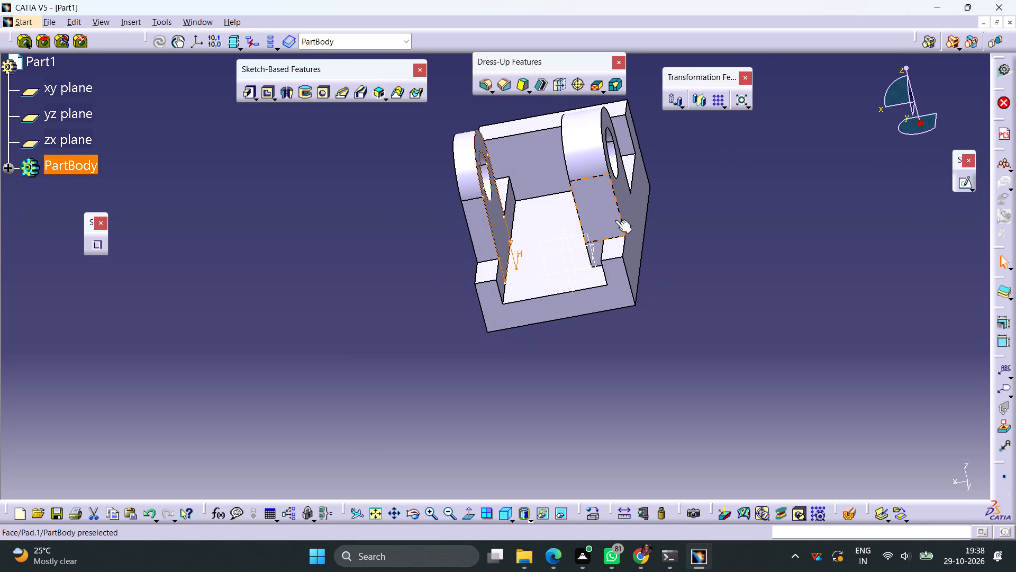
{"action": "left_click", "coordinate": [249, 95]}
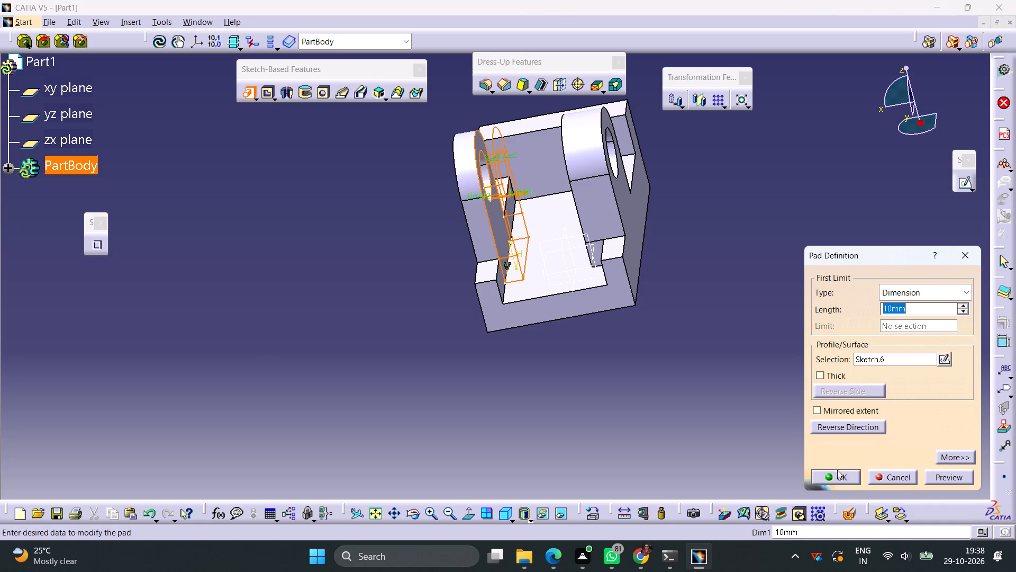
{"action": "left_click", "coordinate": [837, 482]}
{"action": "left_click", "coordinate": [689, 371]}
On the raised end step's inner face, sketch a symmetrical horizontal line about 21 mm long near the top edge, centred on the vertical axis.
{"action": "middle_click_drag", "start_coordinate": [434, 341], "coordinate": [455, 323]}
{"action": "right_click_drag", "start_coordinate": [434, 341], "coordinate": [455, 323]}
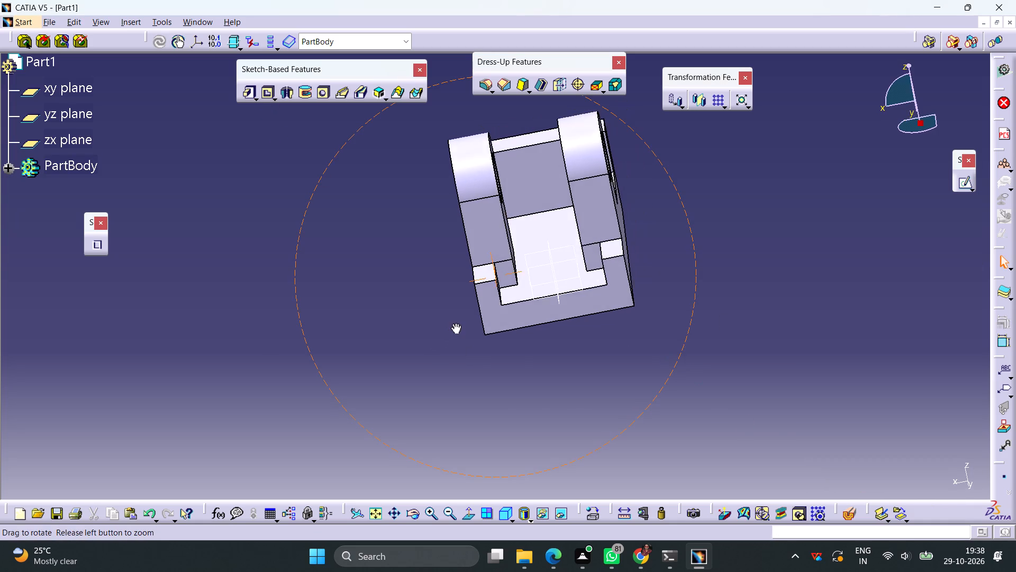
{"action": "middle_click_drag", "start_coordinate": [455, 323], "coordinate": [548, 370]}
{"action": "right_click_drag", "start_coordinate": [455, 323], "coordinate": [548, 370]}
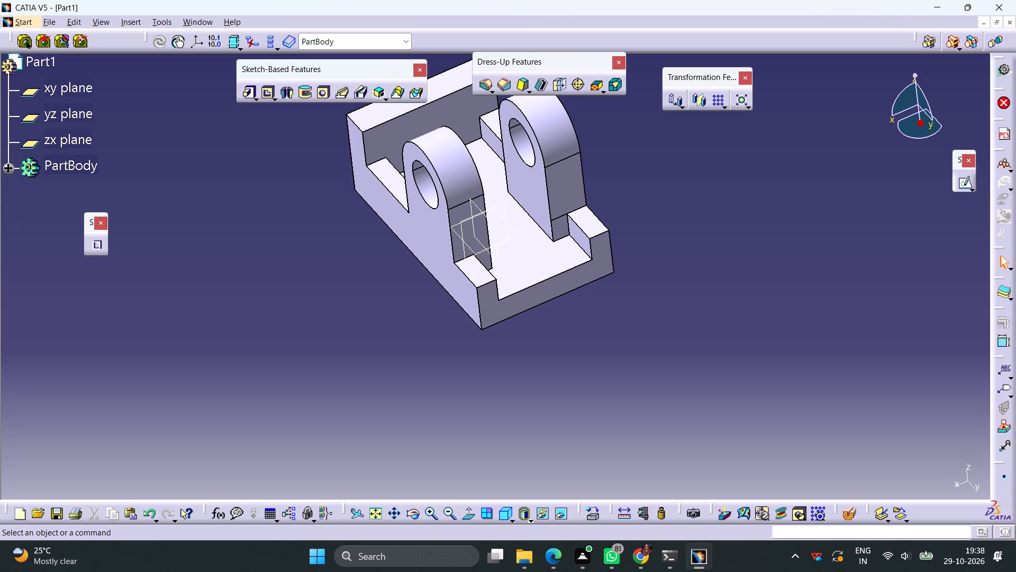
{"action": "left_click", "coordinate": [453, 120]}
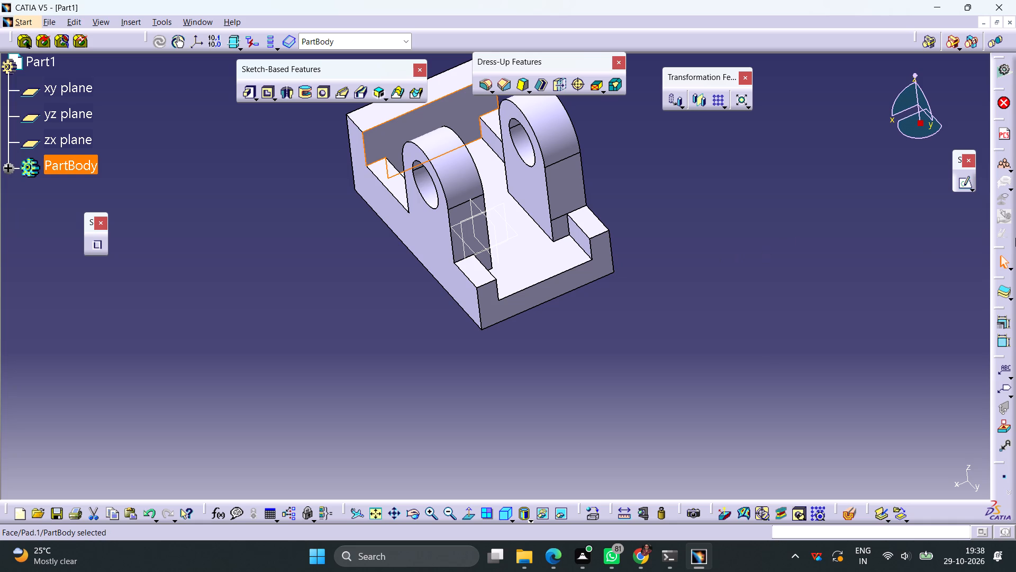
{"action": "left_click", "coordinate": [957, 184]}
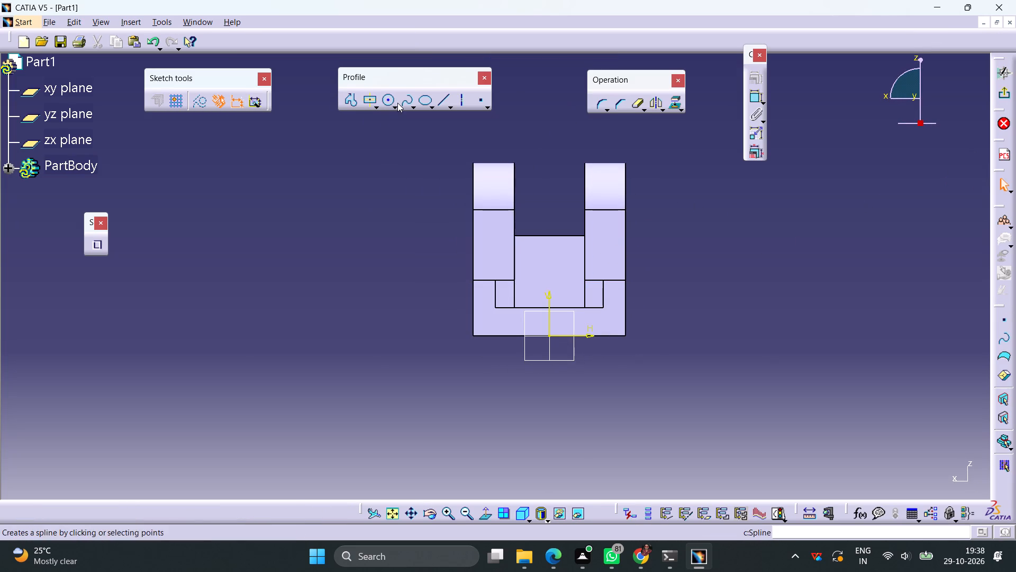
{"action": "left_click", "coordinate": [436, 103]}
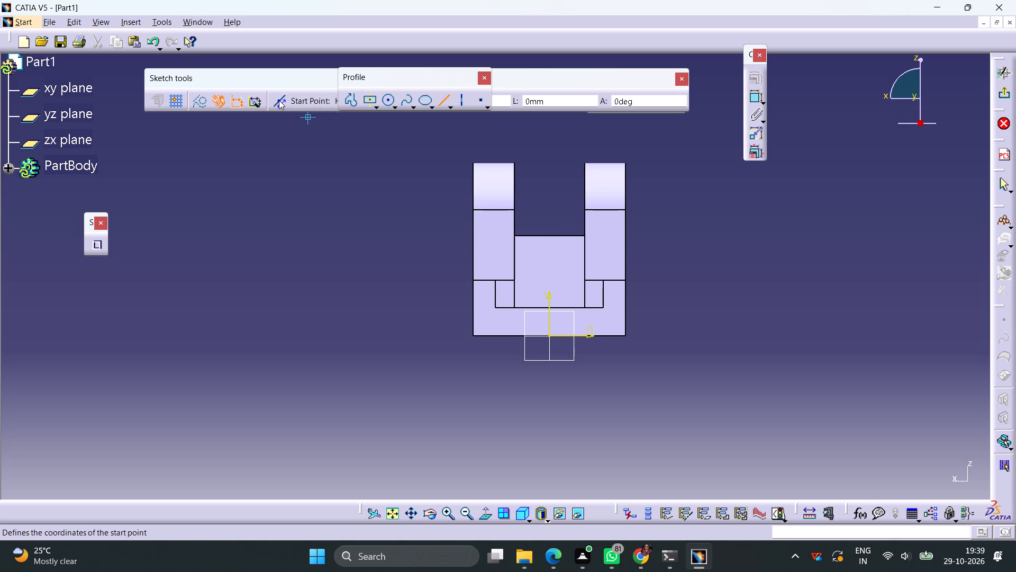
{"action": "left_click", "coordinate": [279, 100]}
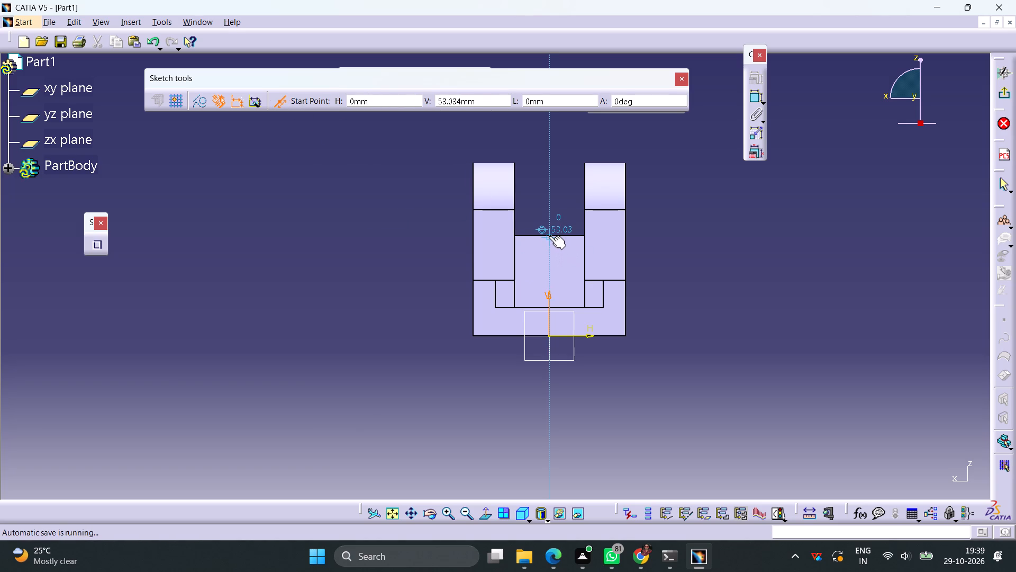
{"action": "left_click", "coordinate": [549, 236]}
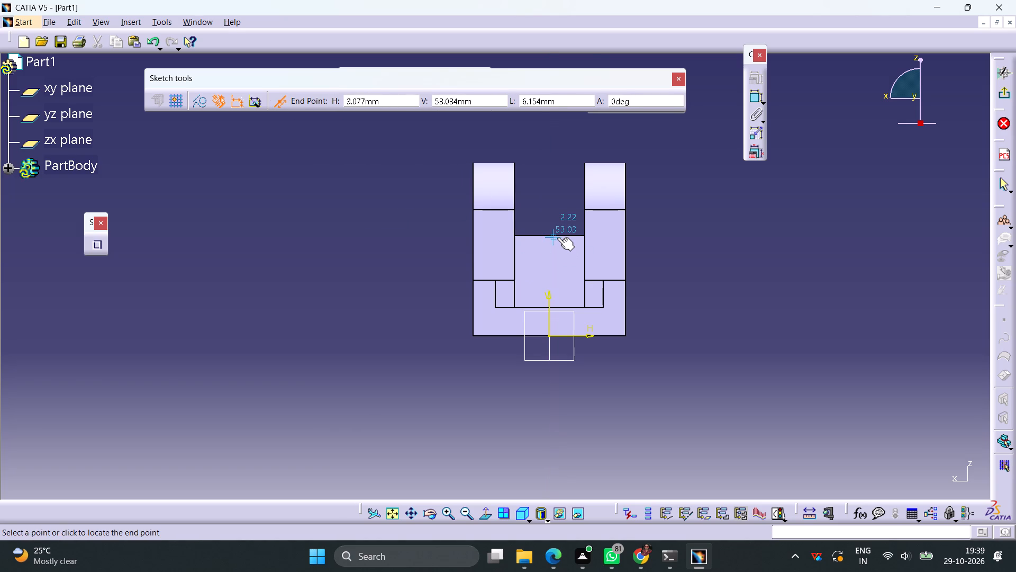
{"action": "left_click", "coordinate": [570, 238]}
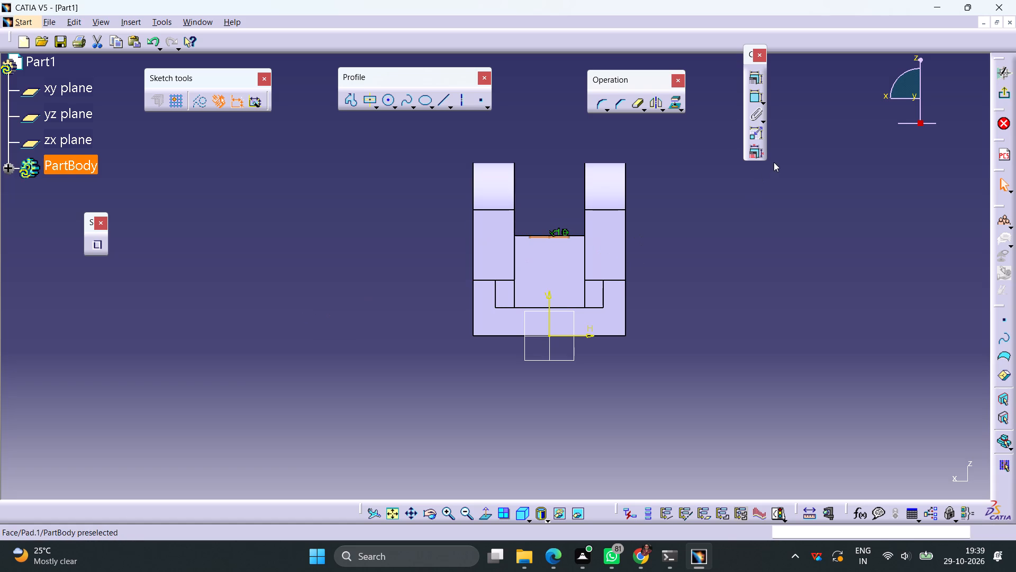
Dimension the horizontal line and set its length to 44 mm.
{"action": "left_click", "coordinate": [752, 95]}
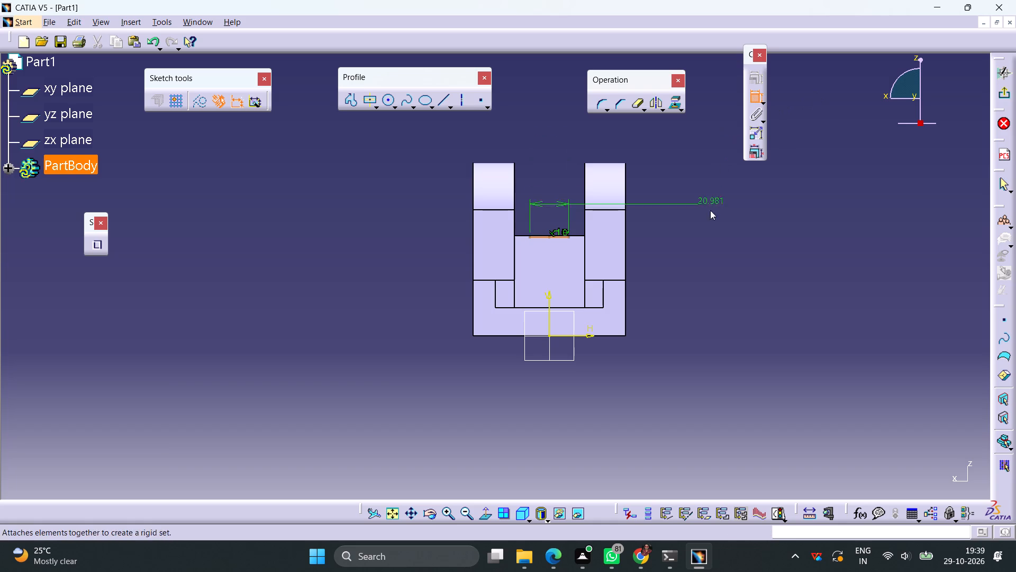
{"action": "left_click", "coordinate": [696, 220]}
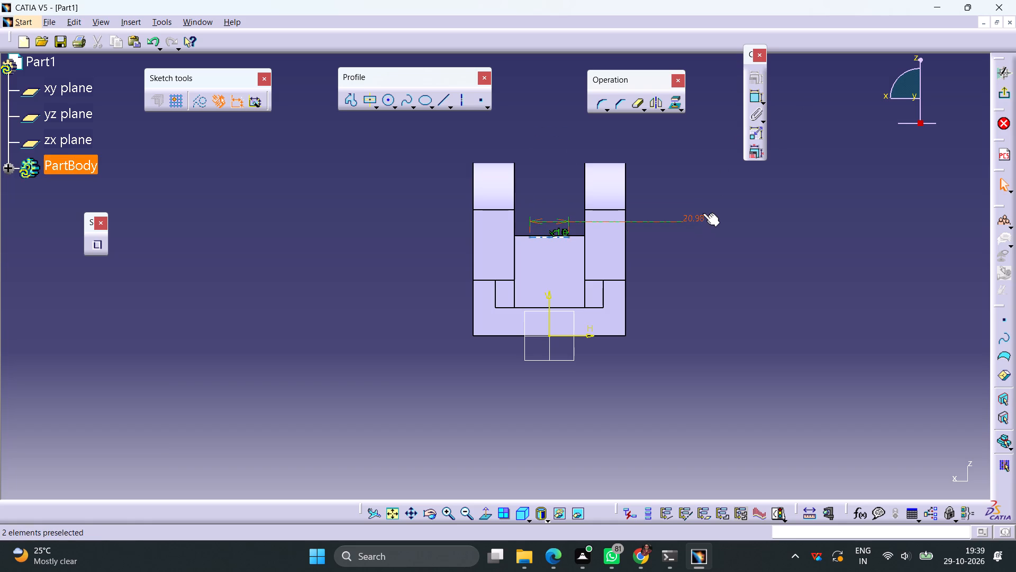
{"action": "double_click", "coordinate": [703, 213]}
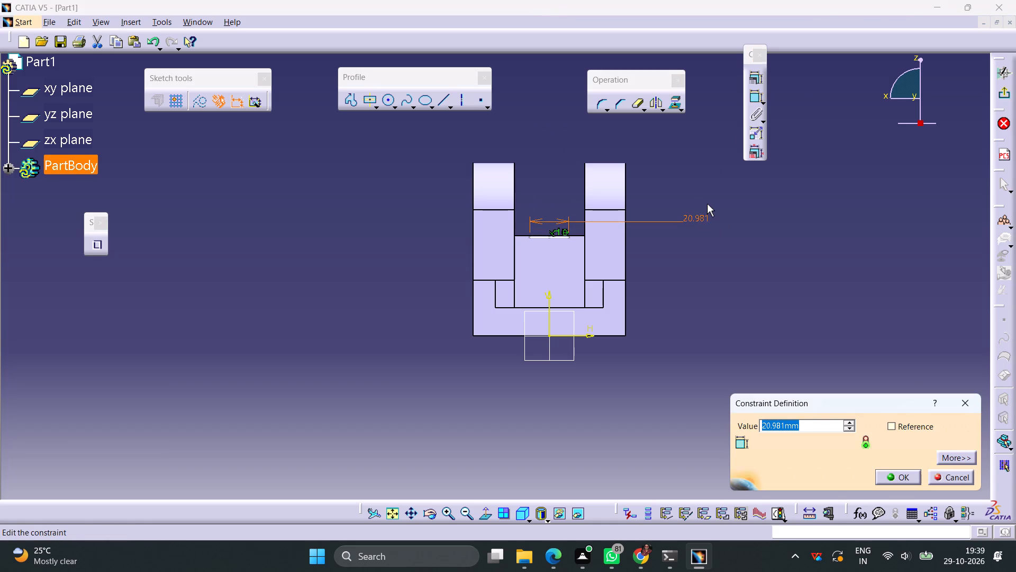
{"action": "type", "text": "44"}
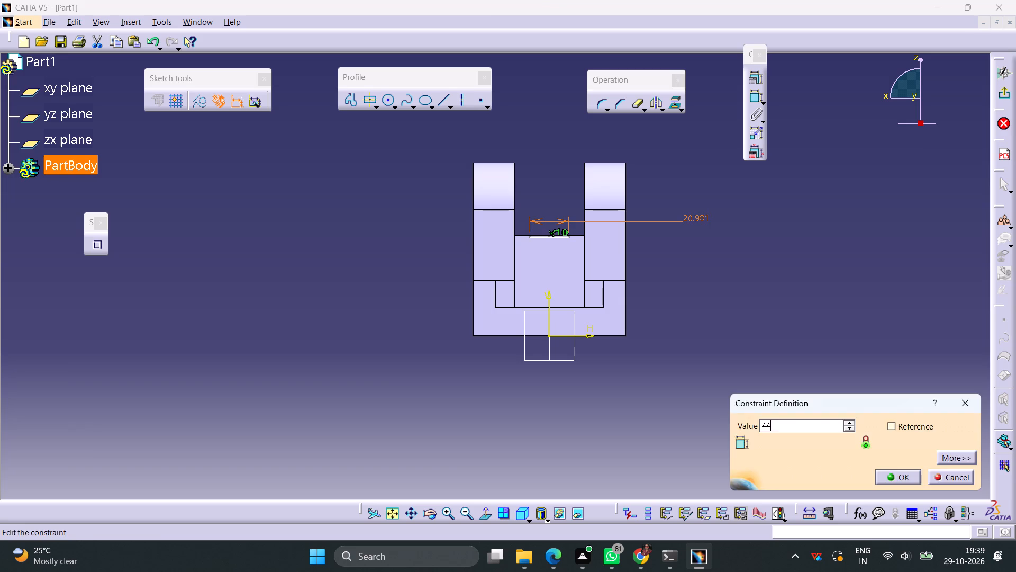
{"action": "key", "text": "Return"}
{"action": "left_click", "coordinate": [706, 307]}
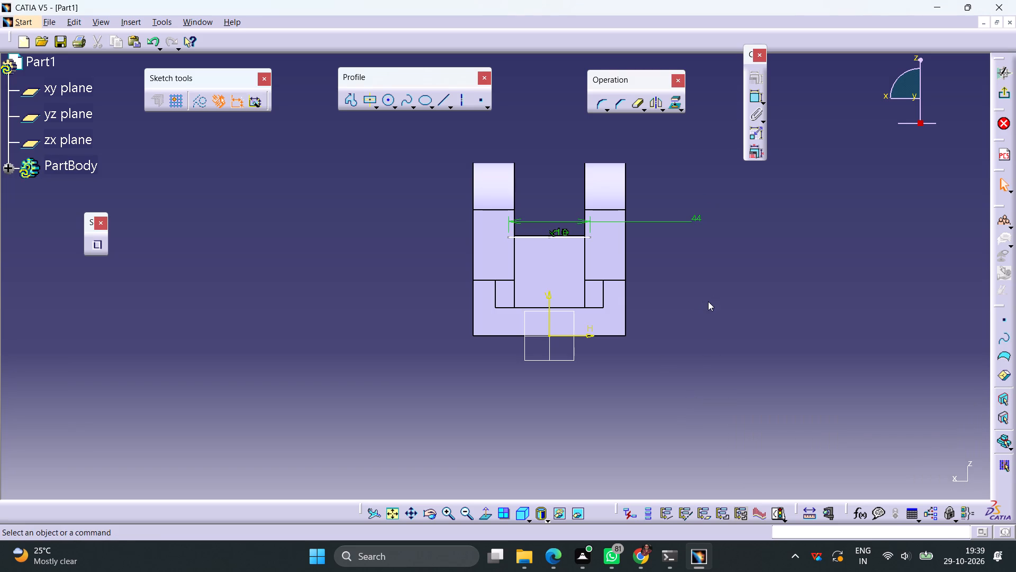
Constrain the 44 mm line coincident with the top edge of the raised end step.
{"action": "left_click", "coordinate": [579, 236]}
{"action": "left_click", "coordinate": [573, 234], "text": "ctrl"}
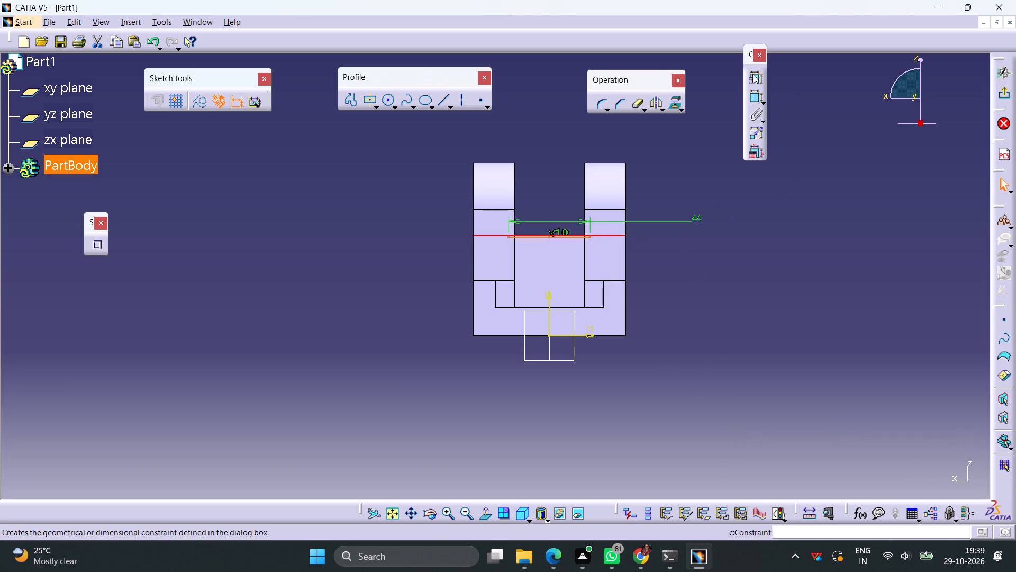
{"action": "left_click", "coordinate": [752, 74]}
{"action": "left_click", "coordinate": [932, 290]}
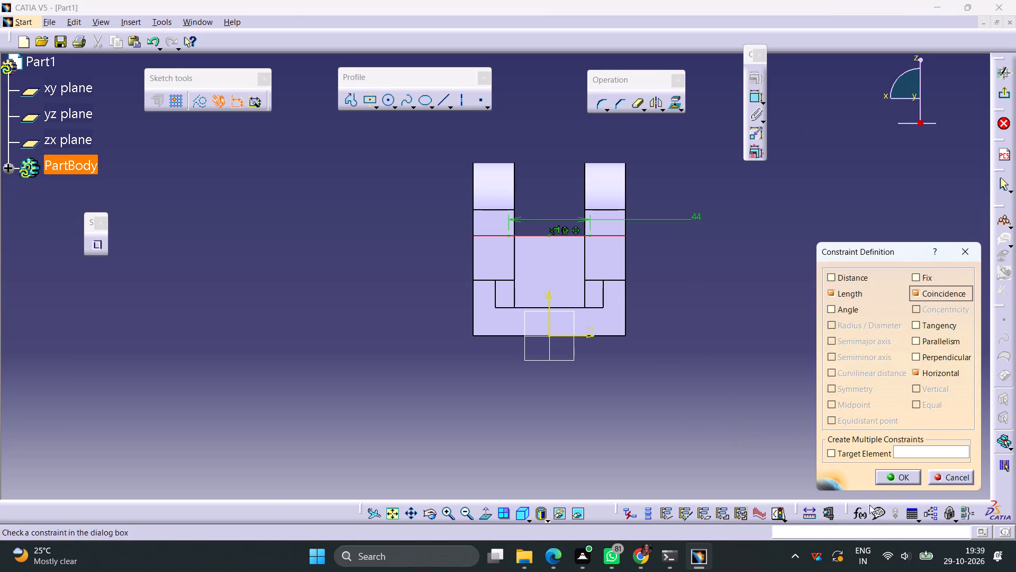
{"action": "left_click", "coordinate": [904, 481]}
{"action": "left_click", "coordinate": [817, 309]}
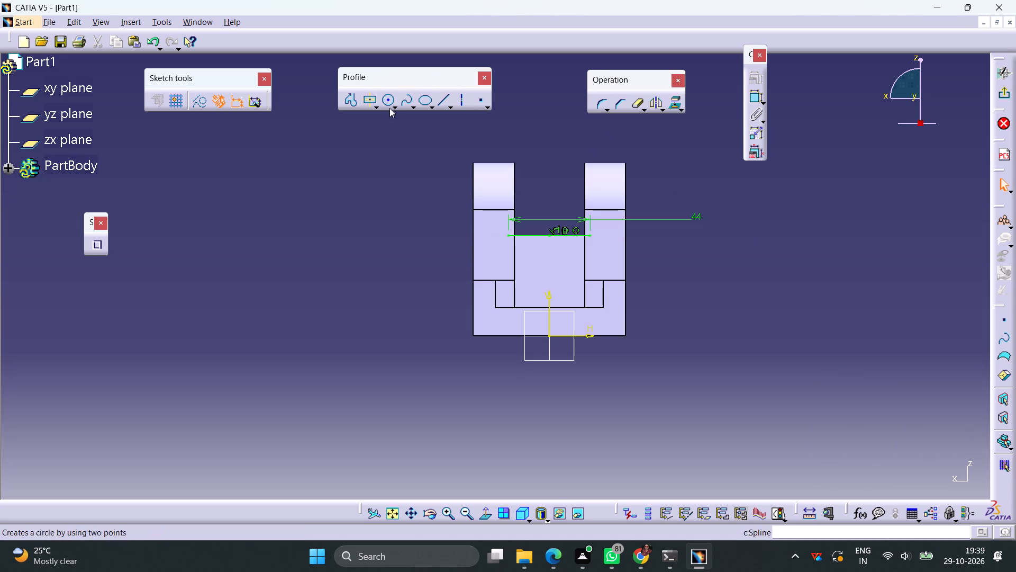
Sketch a three-point arc joining both ends of the 44 mm line and bulging downward, with a radius of about 22 mm.
{"action": "left_click", "coordinate": [394, 108]}
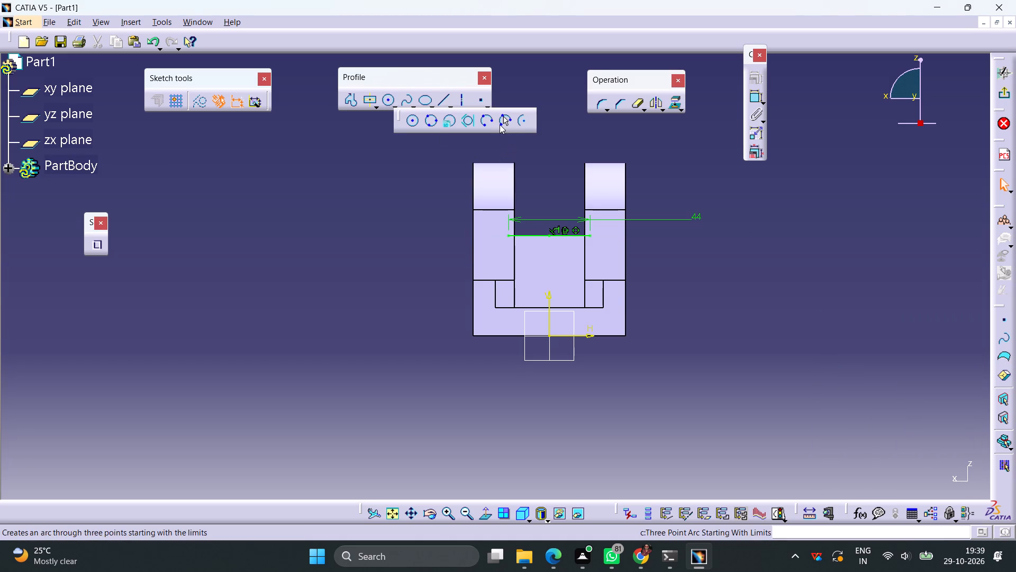
{"action": "left_click", "coordinate": [500, 124]}
{"action": "left_click", "coordinate": [510, 236]}
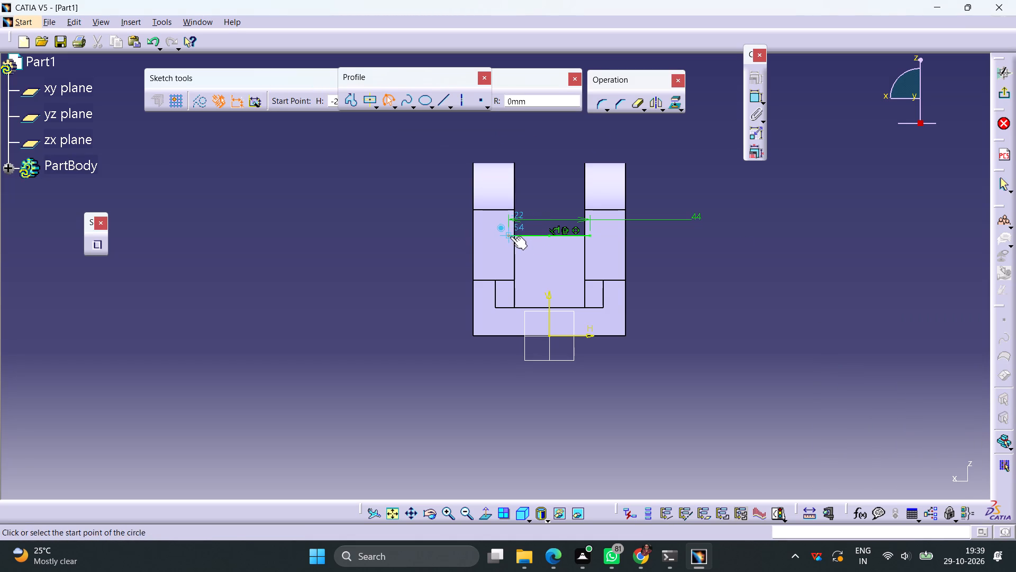
{"action": "left_click", "coordinate": [589, 234]}
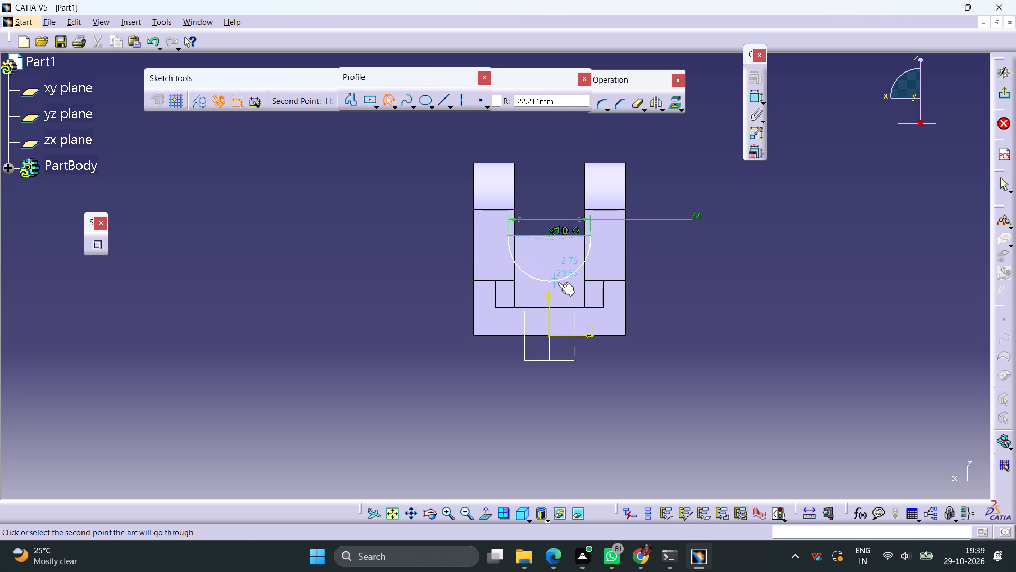
{"action": "left_click", "coordinate": [558, 279]}
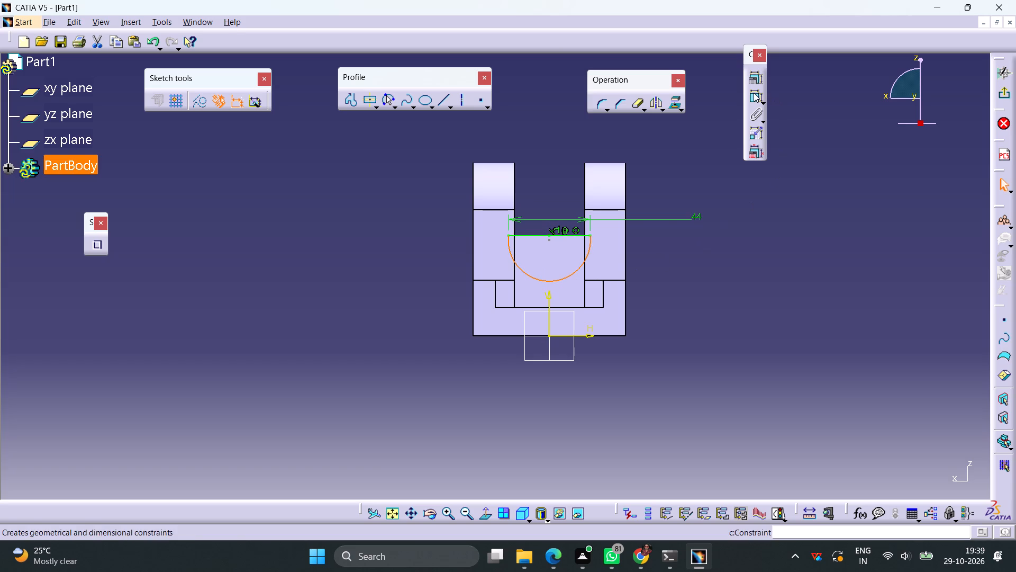
Dimension the arc's radius and set it to 22 mm.
{"action": "left_click", "coordinate": [754, 93]}
{"action": "left_click", "coordinate": [702, 295]}
{"action": "double_click", "coordinate": [709, 296]}
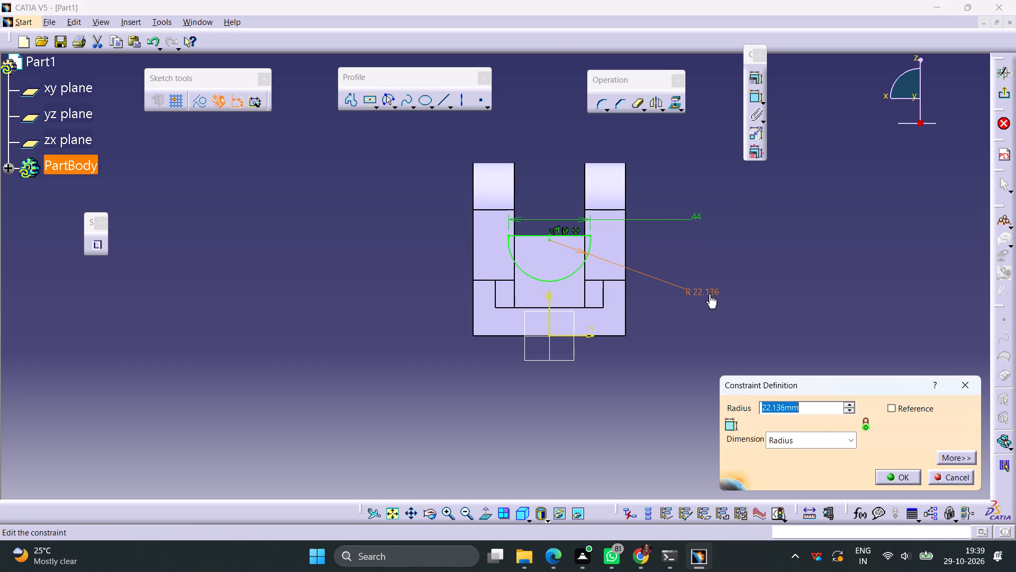
{"action": "type", "text": "22"}
{"action": "key", "text": "Return"}
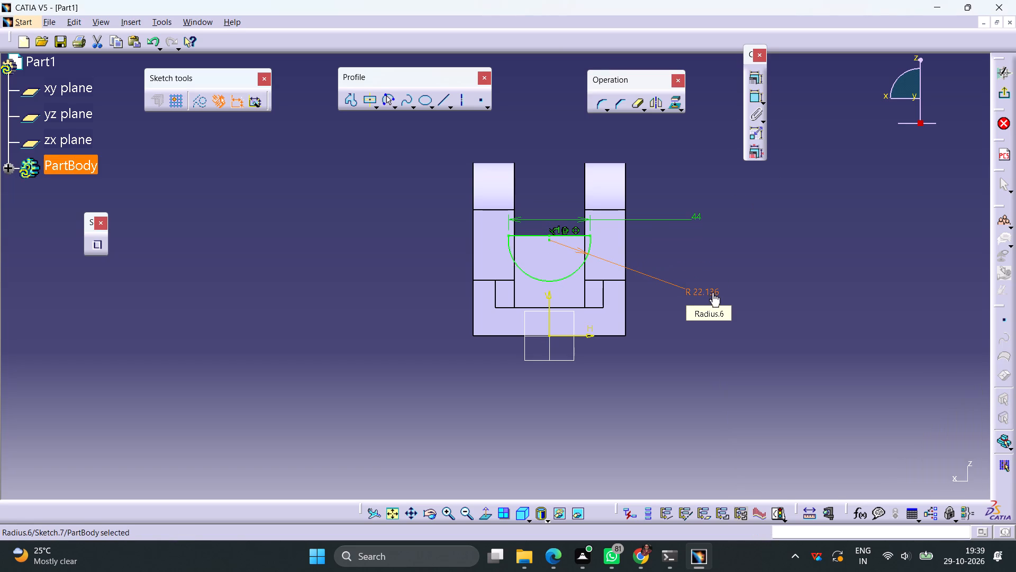
Exit the sketch and pad the half-round profile 10 mm from the raised end step's inner face.
{"action": "left_click", "coordinate": [1007, 94]}
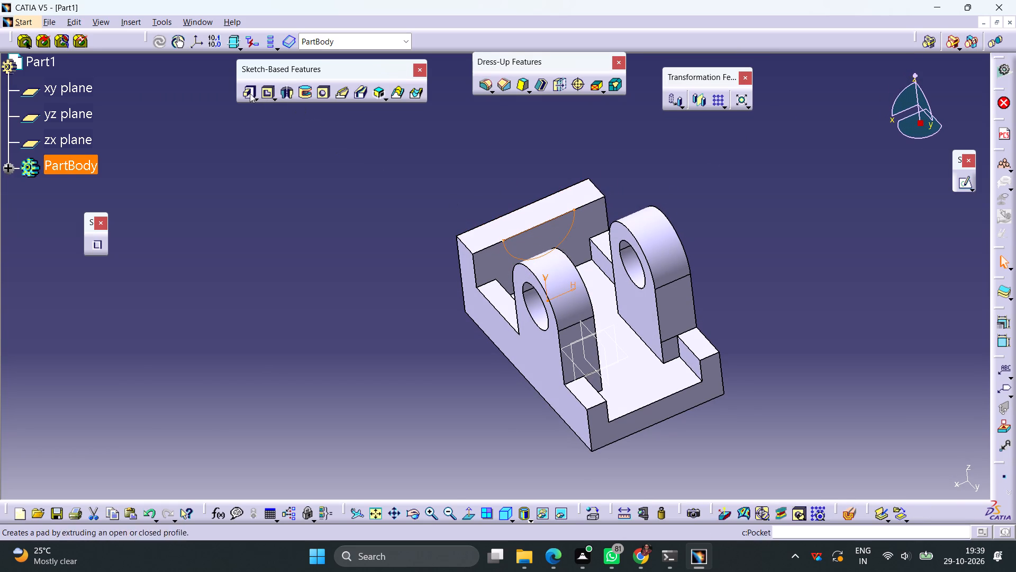
{"action": "left_click", "coordinate": [250, 93]}
{"action": "left_click", "coordinate": [847, 476]}
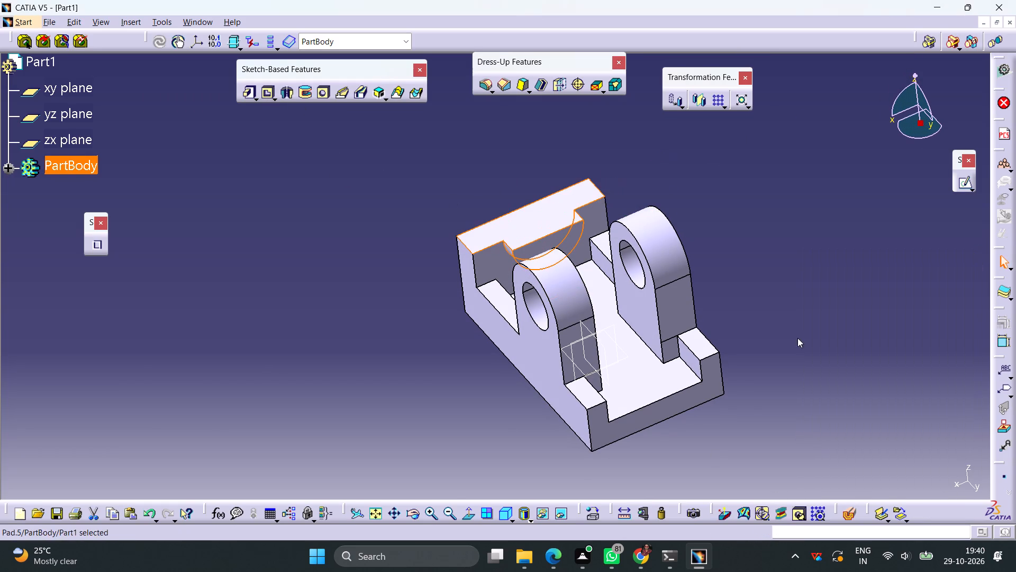
{"action": "left_click", "coordinate": [823, 326]}
On the half-round boss's front face, sketch a circle about 44 mm in diameter in the empty area beside the part.
{"action": "left_click", "coordinate": [565, 242]}
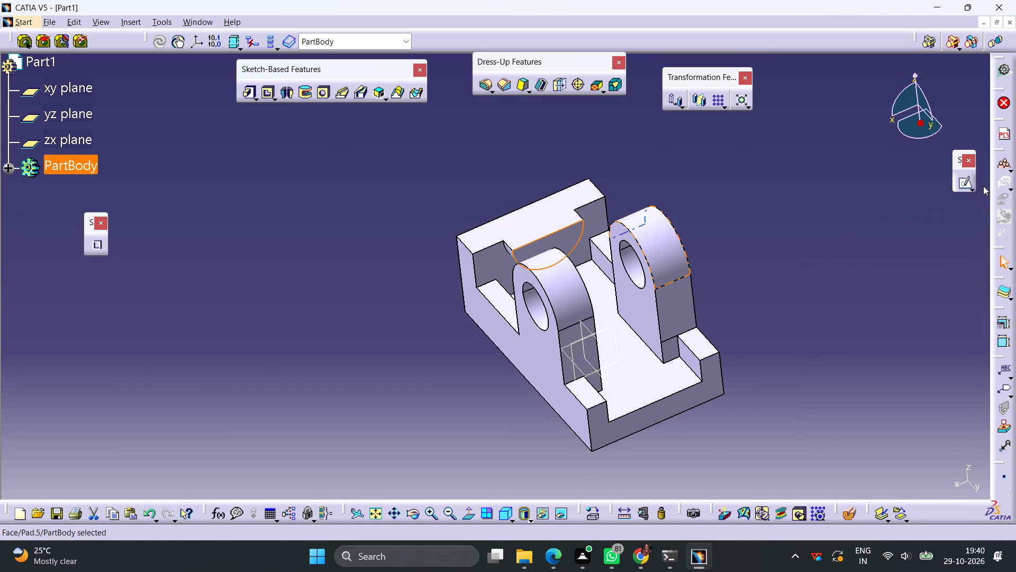
{"action": "left_click", "coordinate": [964, 183]}
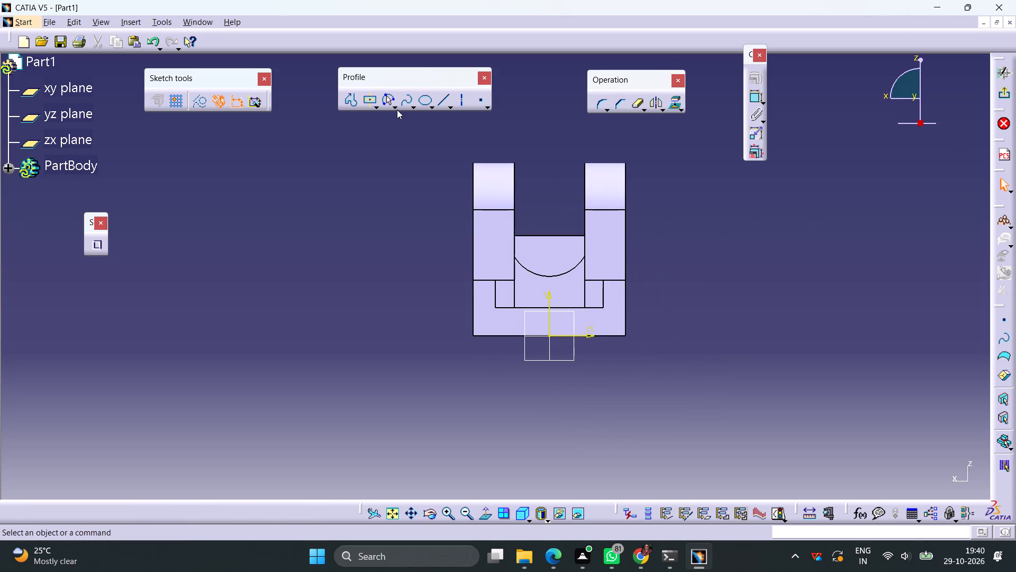
{"action": "left_click", "coordinate": [395, 108]}
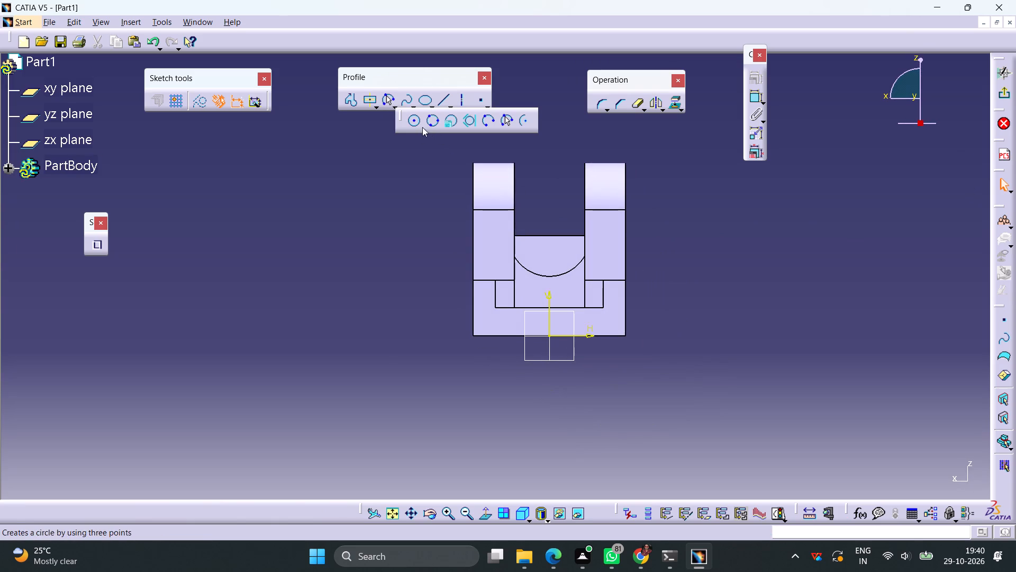
{"action": "left_click", "coordinate": [410, 119]}
{"action": "left_click", "coordinate": [310, 216]}
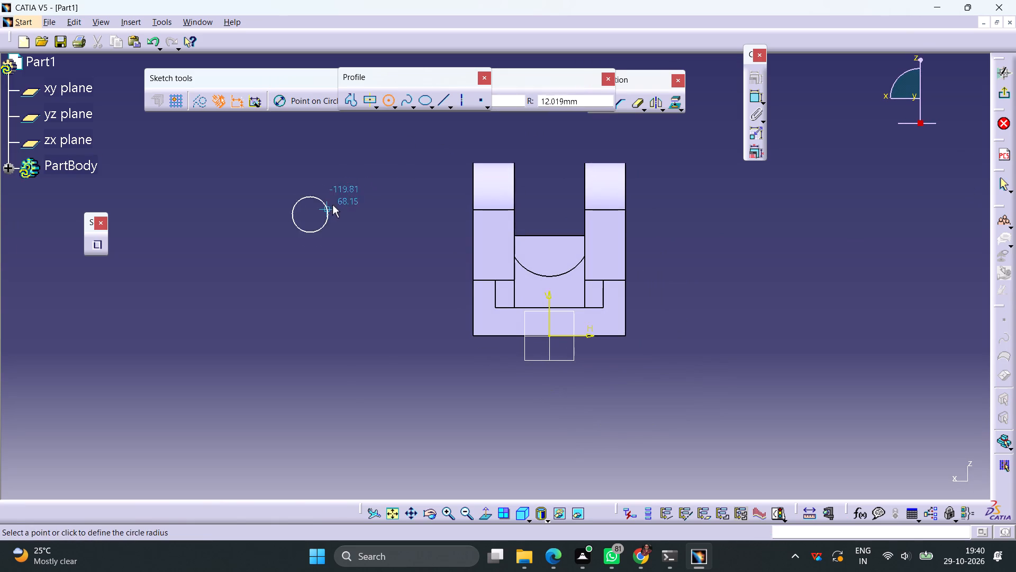
{"action": "left_click", "coordinate": [346, 196]}
Dimension the circle's diameter and set it to 28 mm.
{"action": "left_click", "coordinate": [751, 95]}
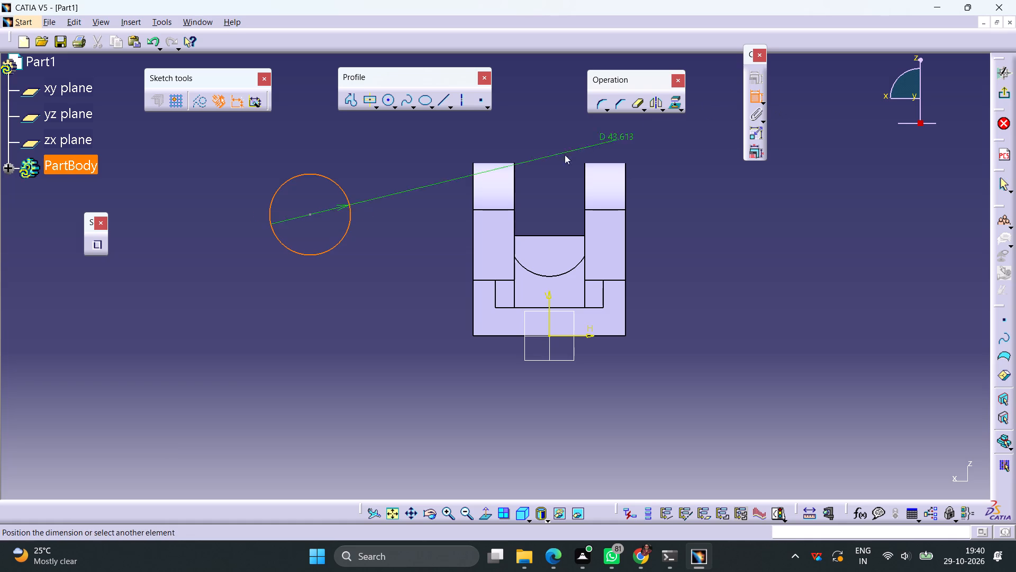
{"action": "left_click", "coordinate": [402, 177]}
{"action": "double_click", "coordinate": [406, 175]}
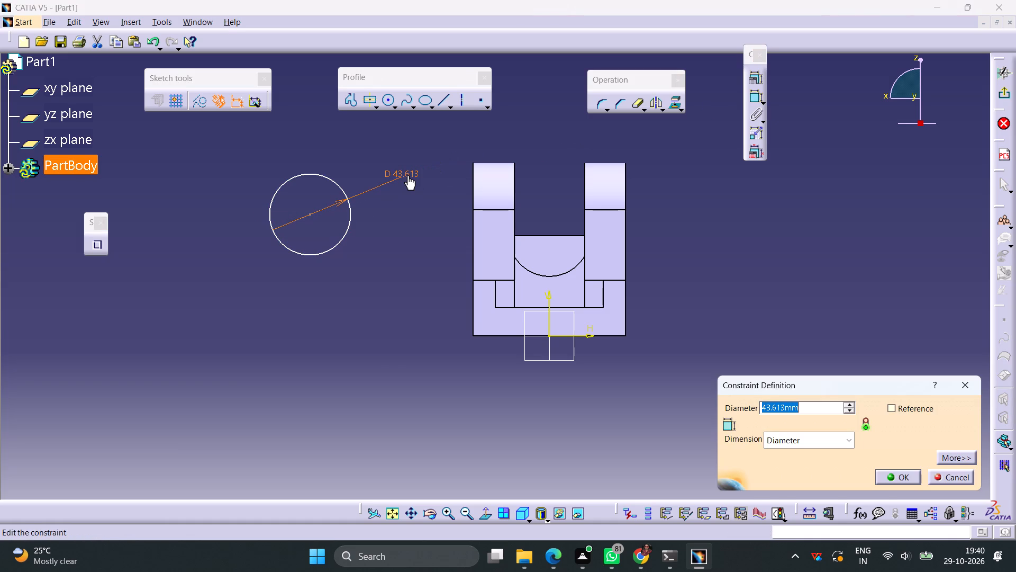
{"action": "type", "text": "28"}
{"action": "key", "text": "Return"}
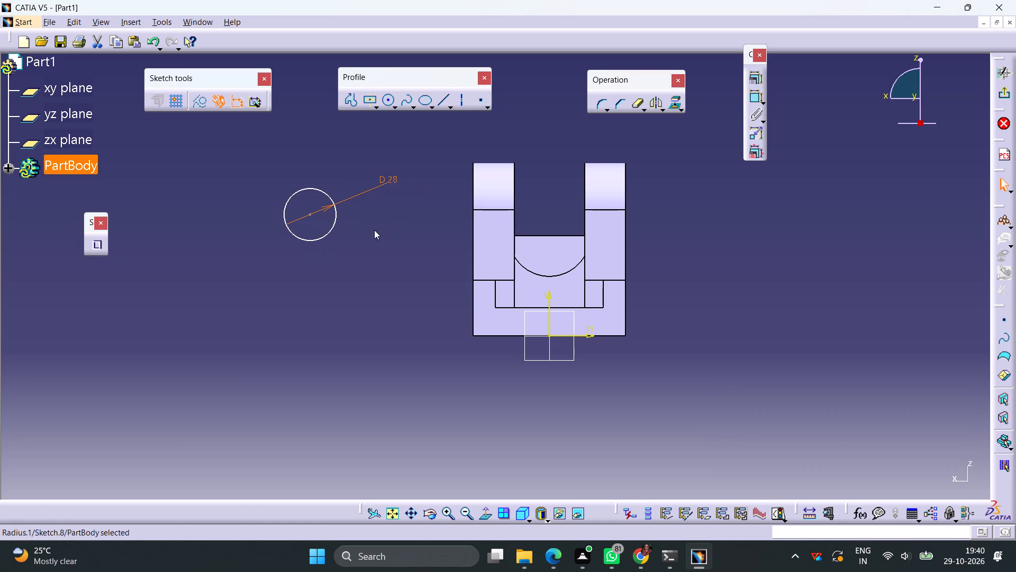
Constrain the 28 mm circle concentric with the half-round boss's arc edge.
{"action": "left_click", "coordinate": [323, 239]}
{"action": "left_click", "coordinate": [550, 276], "text": "ctrl"}
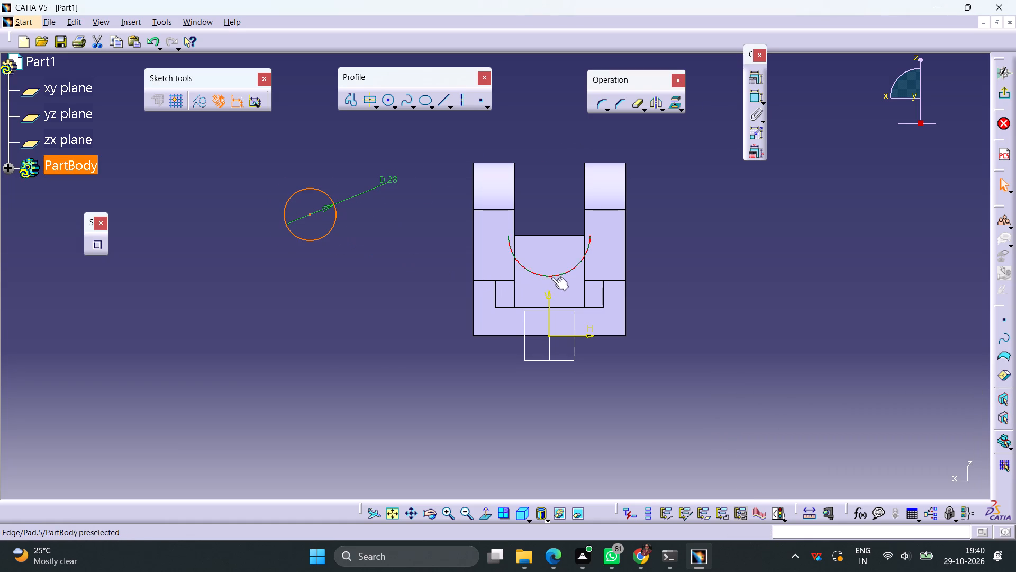
{"action": "left_click", "coordinate": [750, 78]}
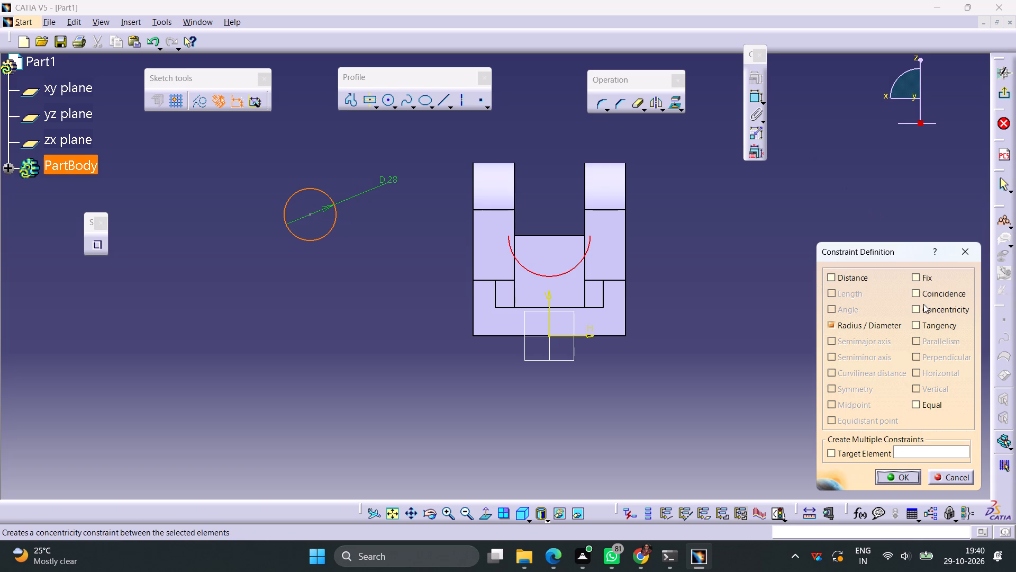
{"action": "left_click", "coordinate": [923, 309]}
{"action": "left_click", "coordinate": [886, 475]}
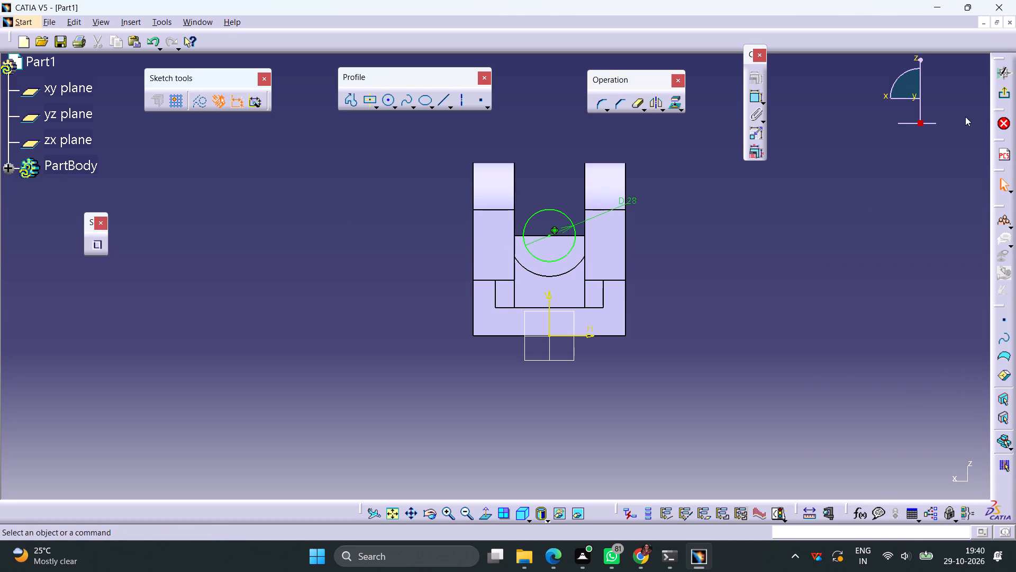
Exit the sketch and cut the 28 mm circle as a pocket with the limit type Up to next.
{"action": "left_click", "coordinate": [1000, 92]}
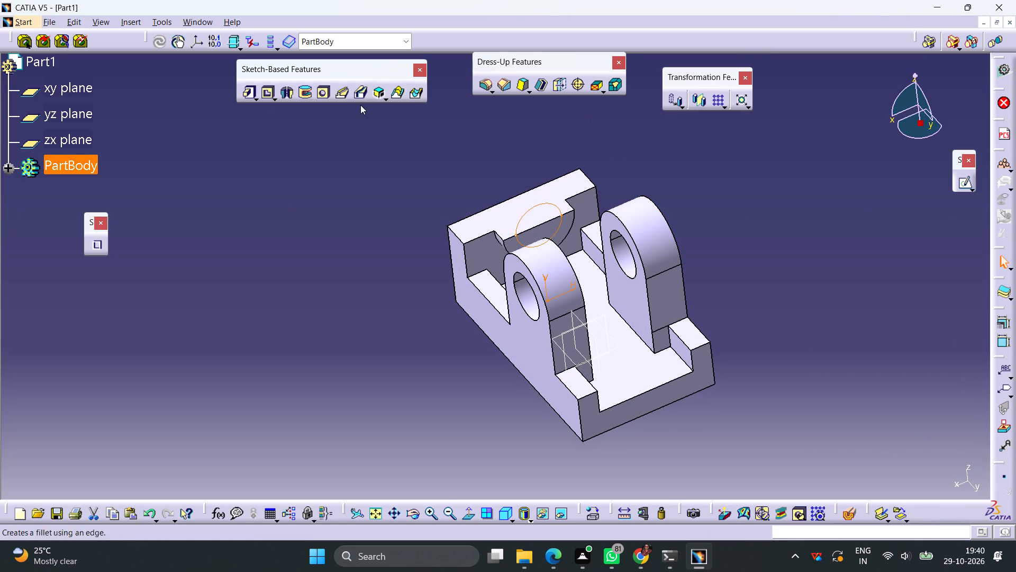
{"action": "left_click", "coordinate": [269, 95]}
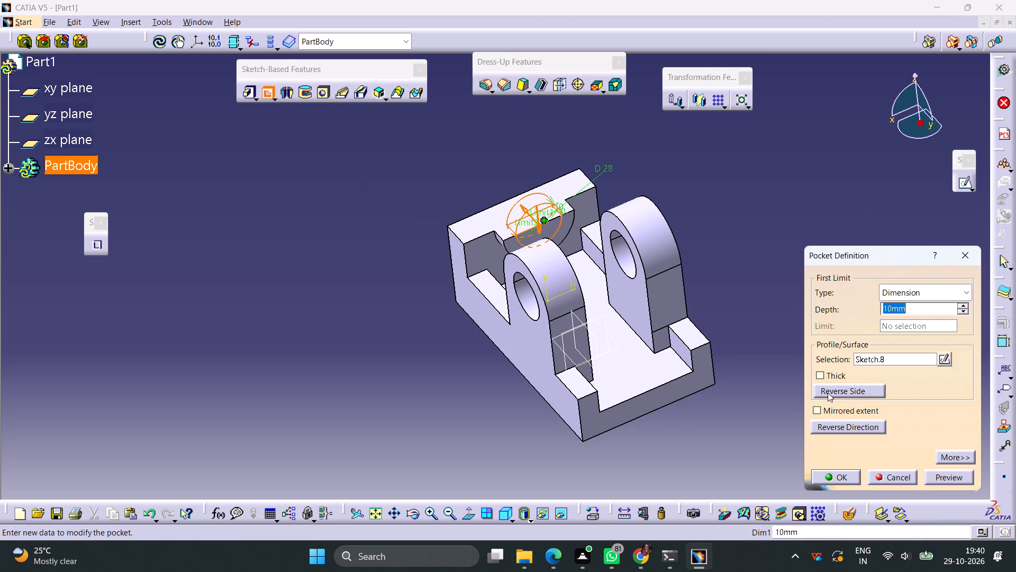
{"action": "left_click", "coordinate": [968, 288]}
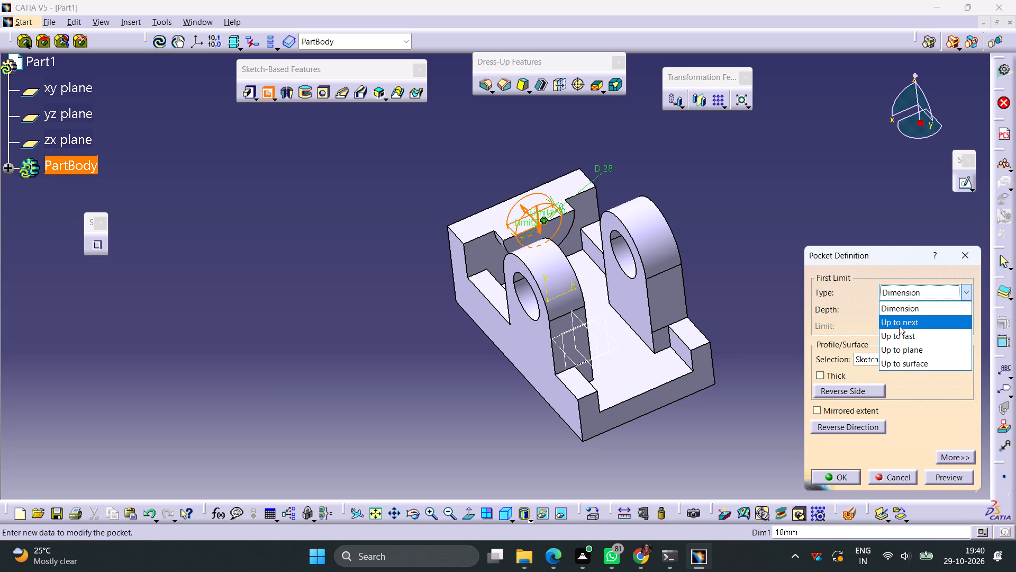
{"action": "left_click", "coordinate": [899, 326]}
{"action": "left_click", "coordinate": [847, 475]}
{"action": "left_click", "coordinate": [804, 347]}
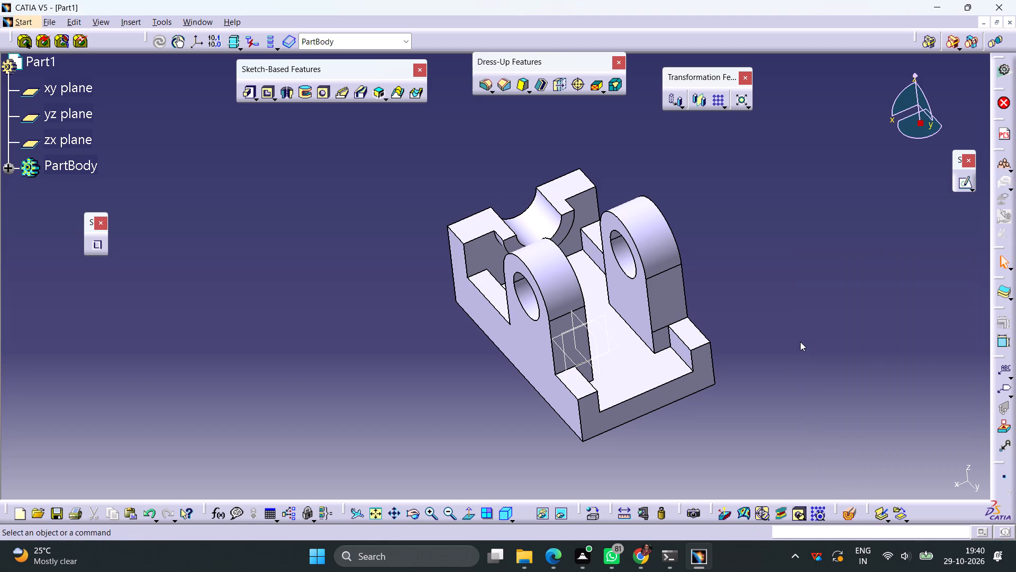
On the base's floor face, sketch a circle about 26 mm in diameter centred on the vertical axis, just beyond the open end.
{"action": "left_click", "coordinate": [642, 382]}
{"action": "left_click", "coordinate": [960, 183]}
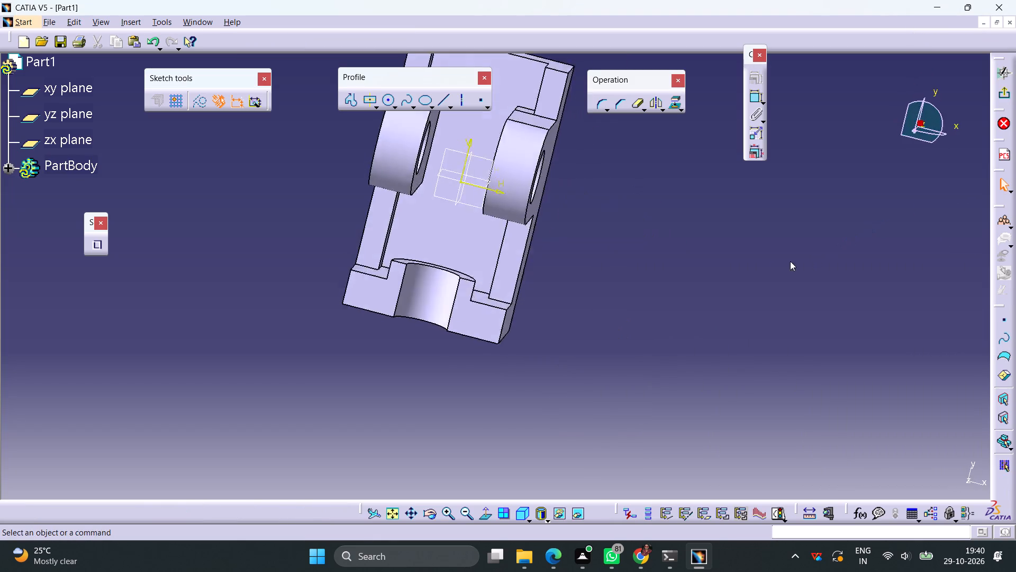
{"action": "middle_click_drag", "start_coordinate": [620, 233], "coordinate": [627, 354]}
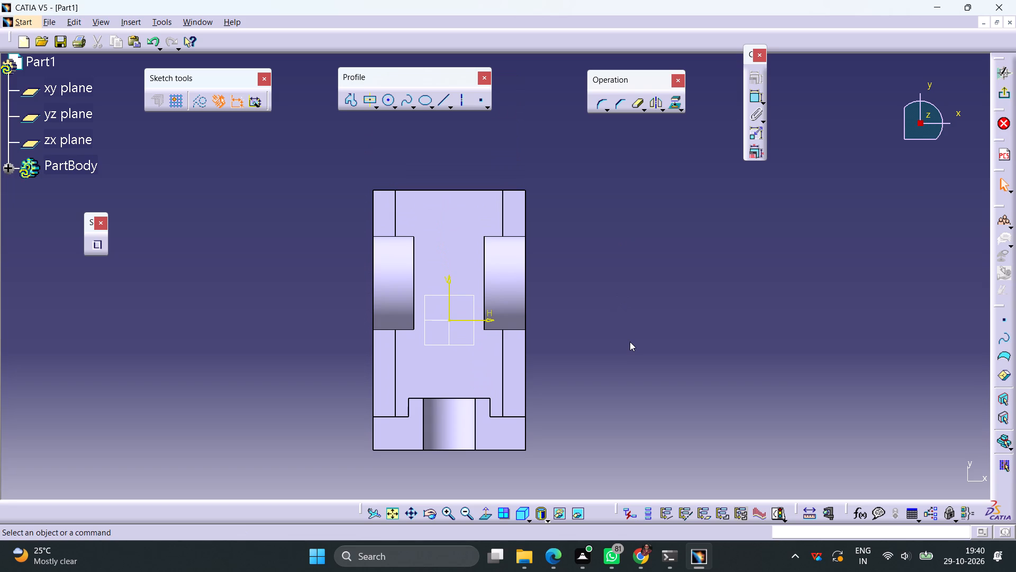
{"action": "left_click", "coordinate": [388, 104]}
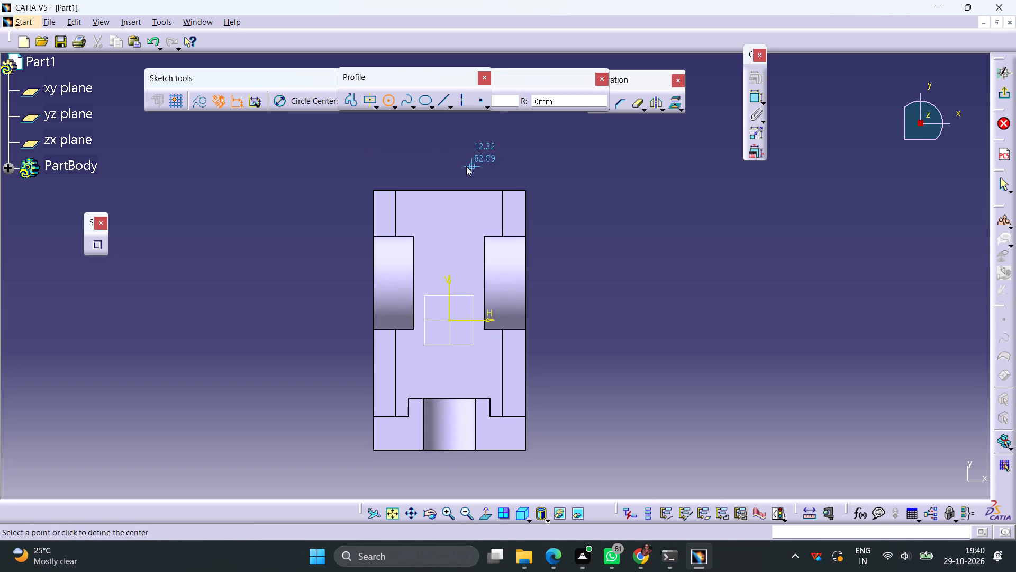
{"action": "left_click", "coordinate": [449, 165]}
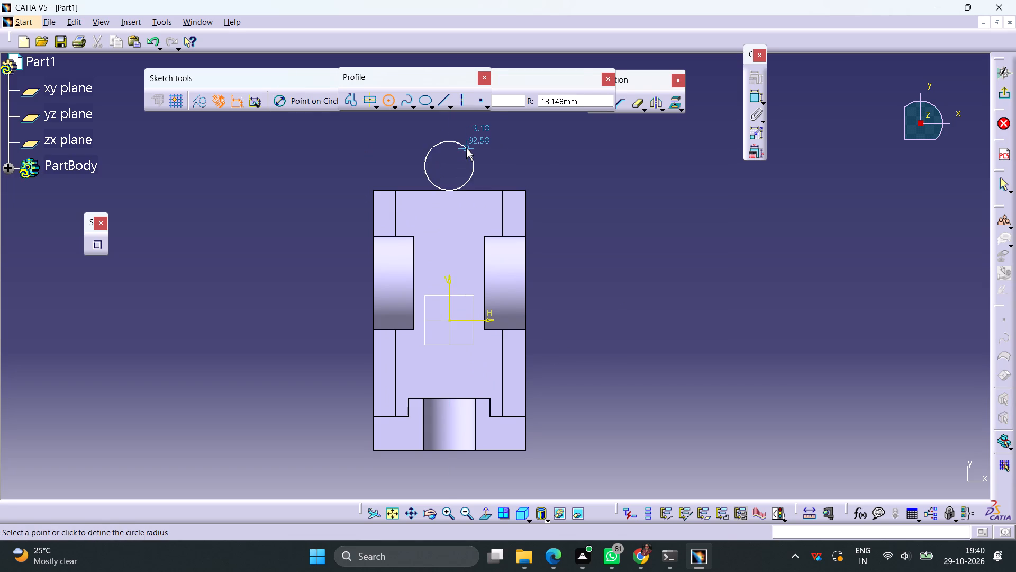
{"action": "left_click", "coordinate": [466, 148]}
Dimension the new circle's diameter and set it to 36 mm.
{"action": "left_click", "coordinate": [750, 99]}
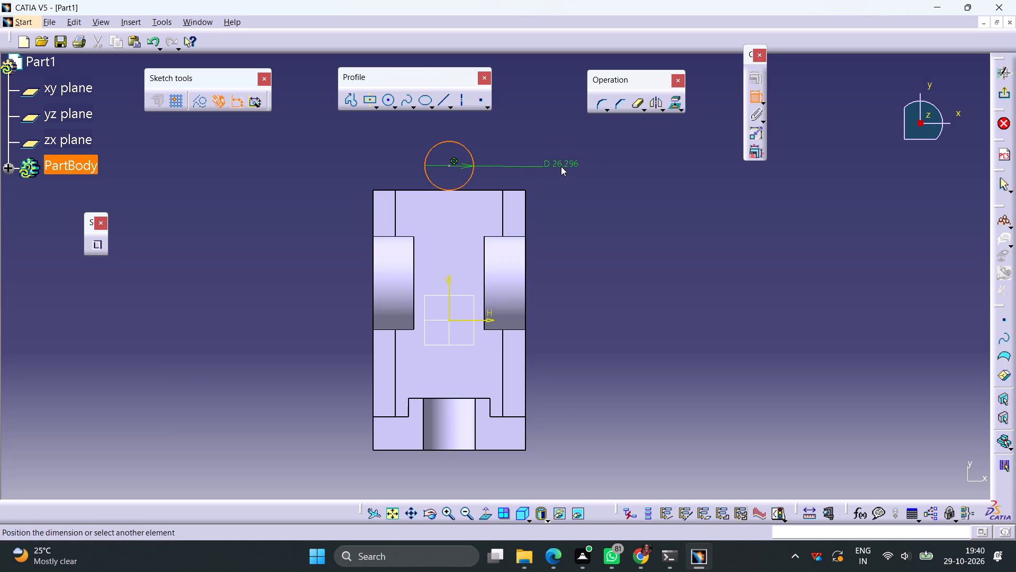
{"action": "left_click", "coordinate": [561, 166]}
{"action": "double_click", "coordinate": [570, 163]}
{"action": "double_click", "coordinate": [570, 164]}
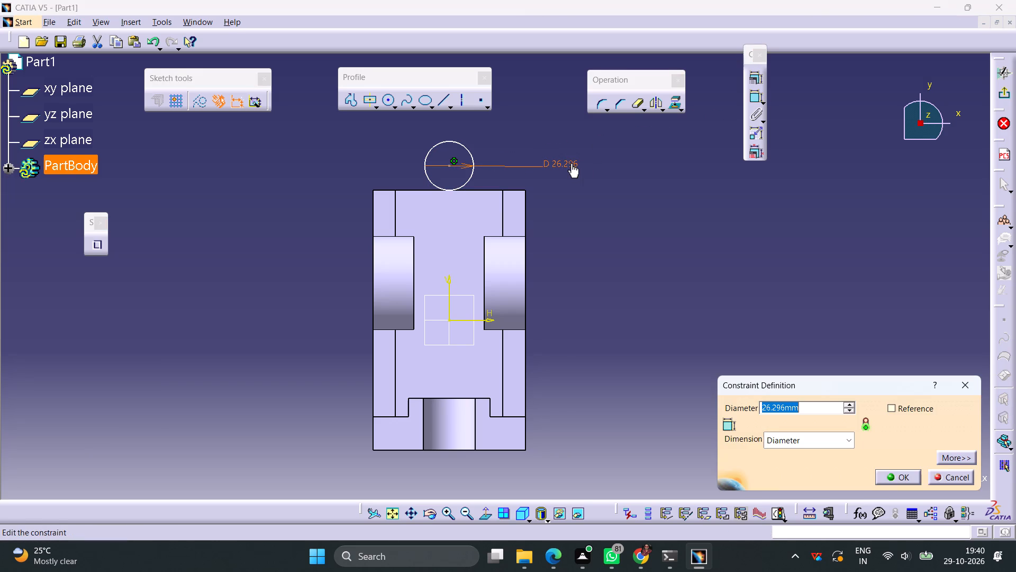
{"action": "type", "text": "36"}
{"action": "key", "text": "Return"}
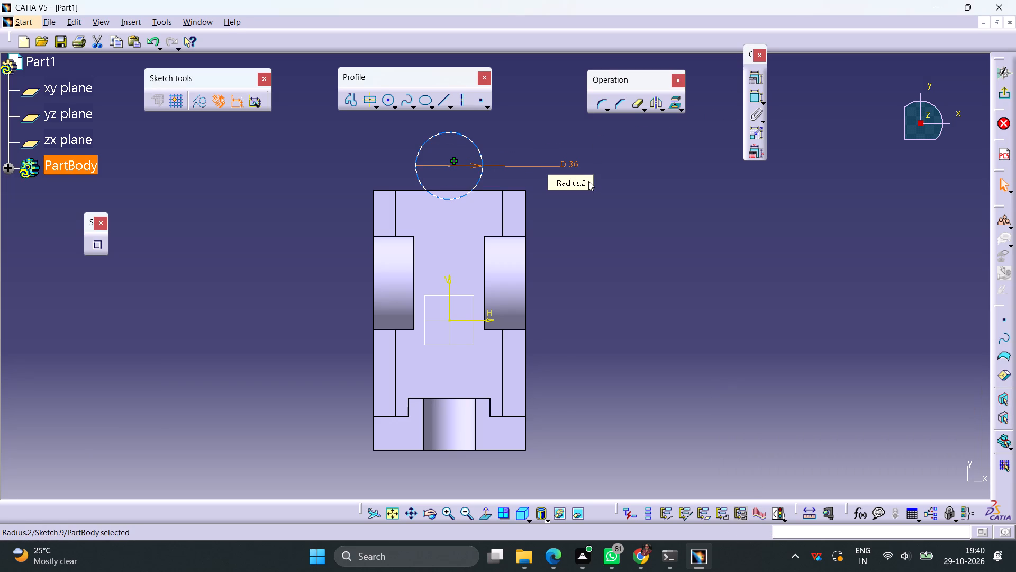
{"action": "left_click", "coordinate": [598, 230]}
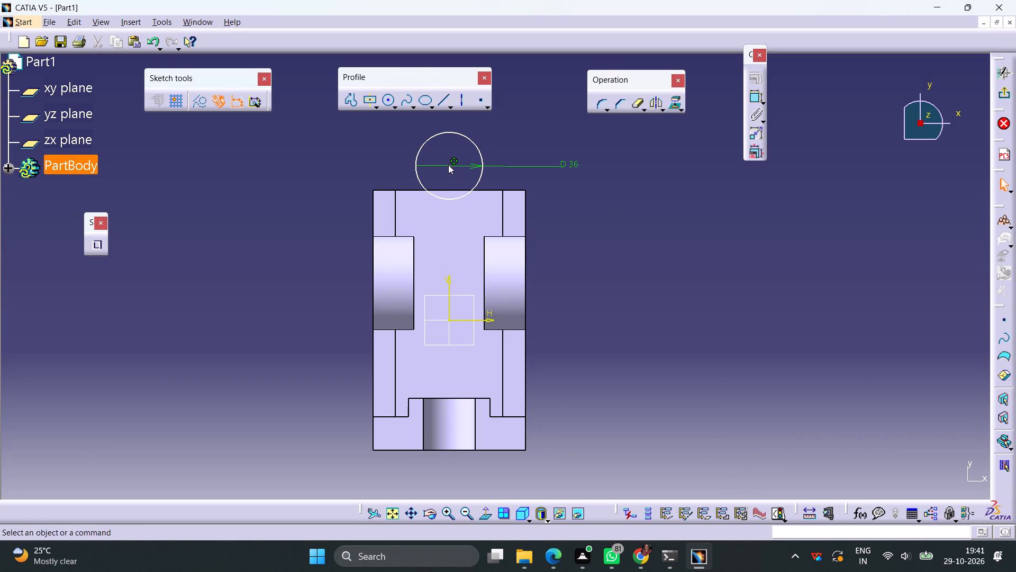
Constrain the 36 mm circle's centre coincident with the floor's outer edge at the open end.
{"action": "left_click", "coordinate": [450, 167]}
{"action": "left_click", "coordinate": [452, 189], "text": "ctrl"}
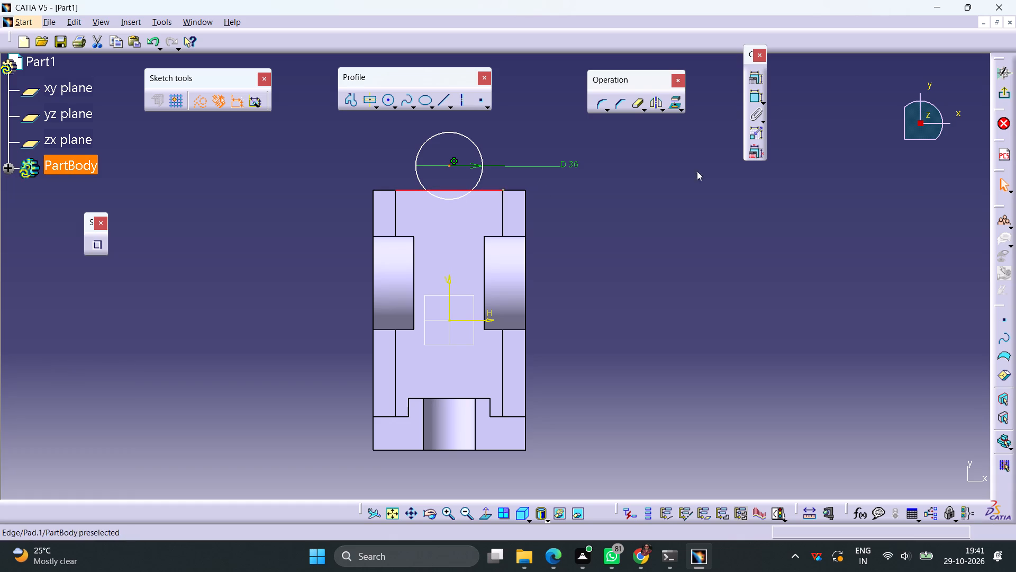
{"action": "left_click", "coordinate": [753, 78]}
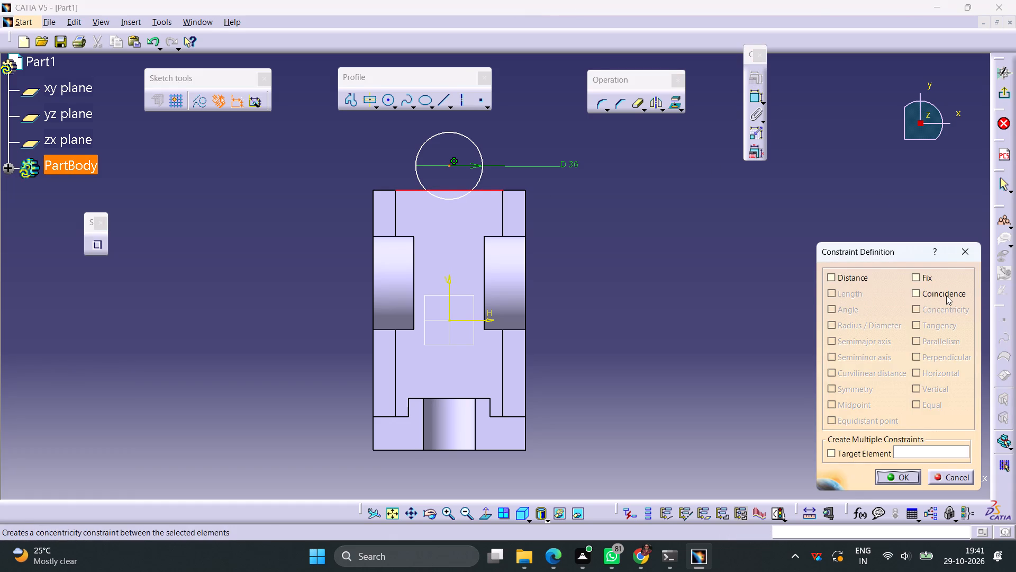
{"action": "left_click", "coordinate": [946, 296]}
{"action": "left_click_drag", "start_coordinate": [909, 476], "coordinate": [909, 471]}
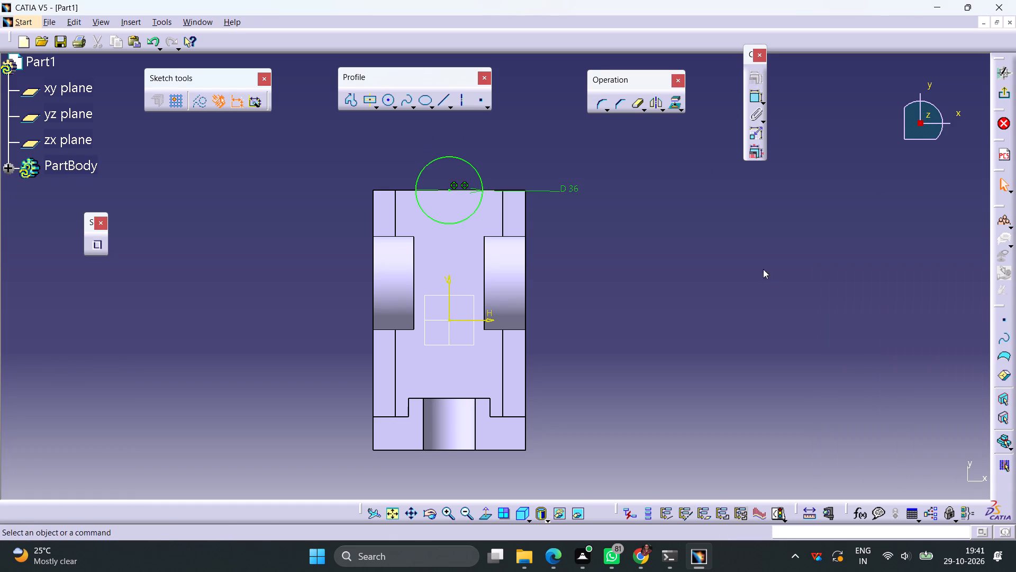
Exit the sketch and pad the 36 mm circle 15 mm in the reversed direction, down into the base.
{"action": "left_click", "coordinate": [1004, 93]}
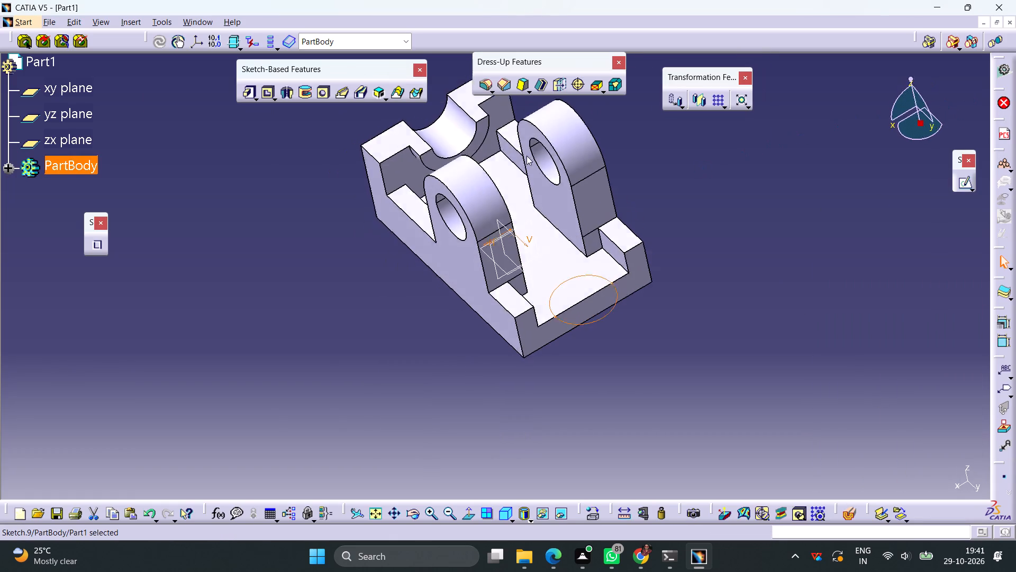
{"action": "left_click", "coordinate": [248, 93]}
{"action": "left_click", "coordinate": [848, 429]}
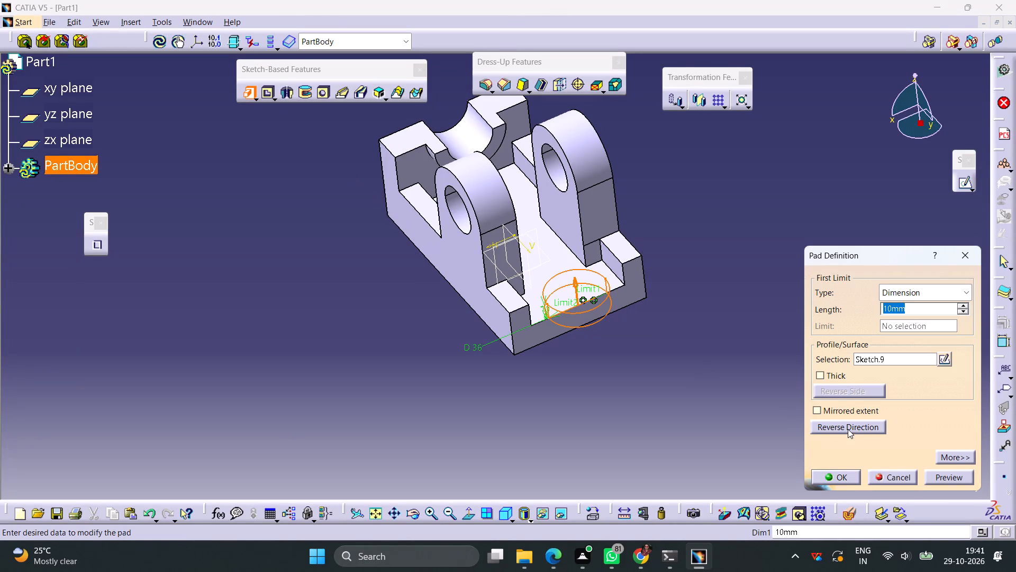
{"action": "left_click_drag", "start_coordinate": [918, 305], "coordinate": [800, 323]}
{"action": "type", "text": "15"}
{"action": "key", "text": "Return"}
{"action": "left_click", "coordinate": [703, 355]}
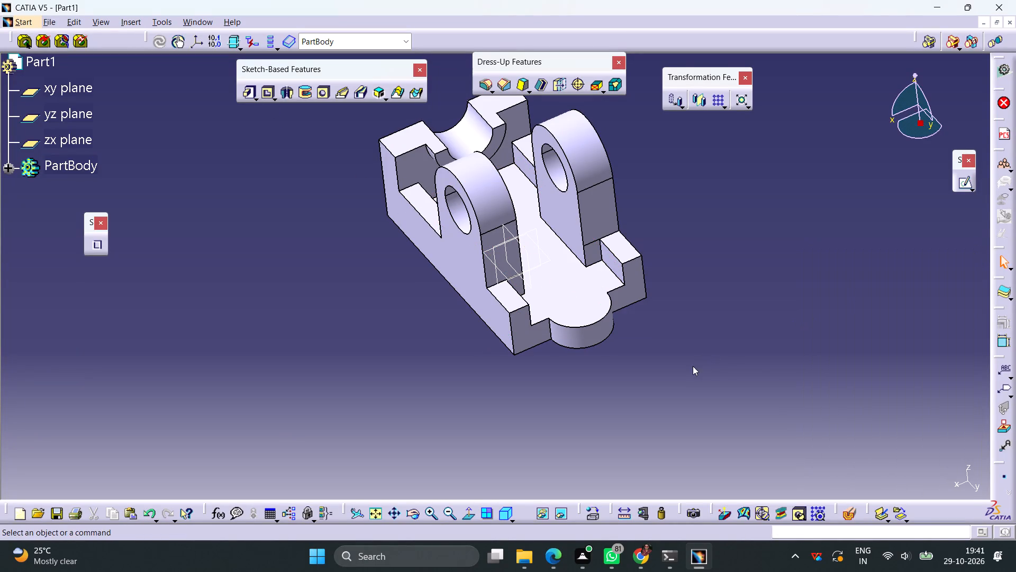
On the base's floor face, sketch a circle about 13 mm in diameter in the empty space beside the part.
{"action": "left_click", "coordinate": [598, 295]}
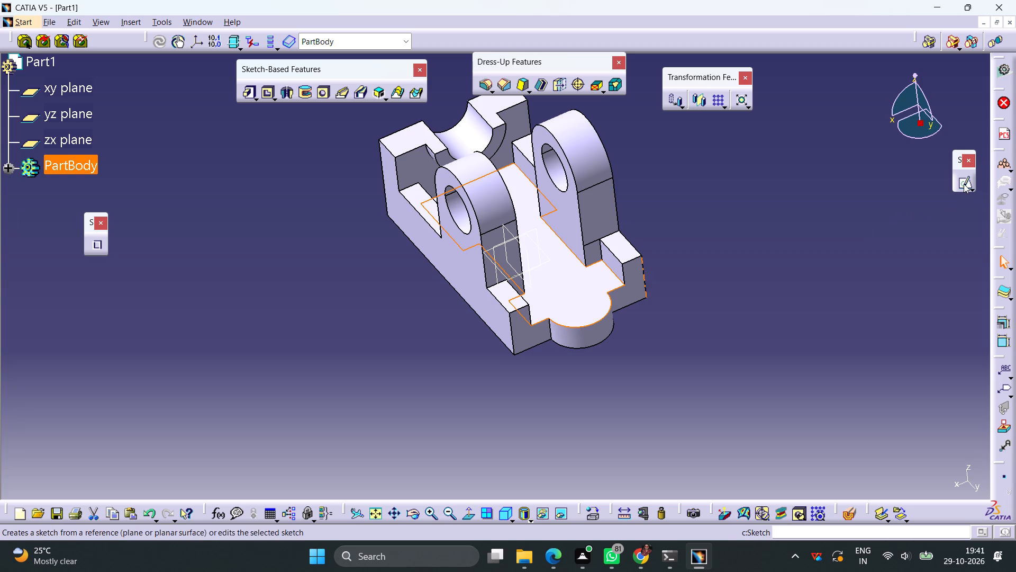
{"action": "left_click", "coordinate": [964, 184]}
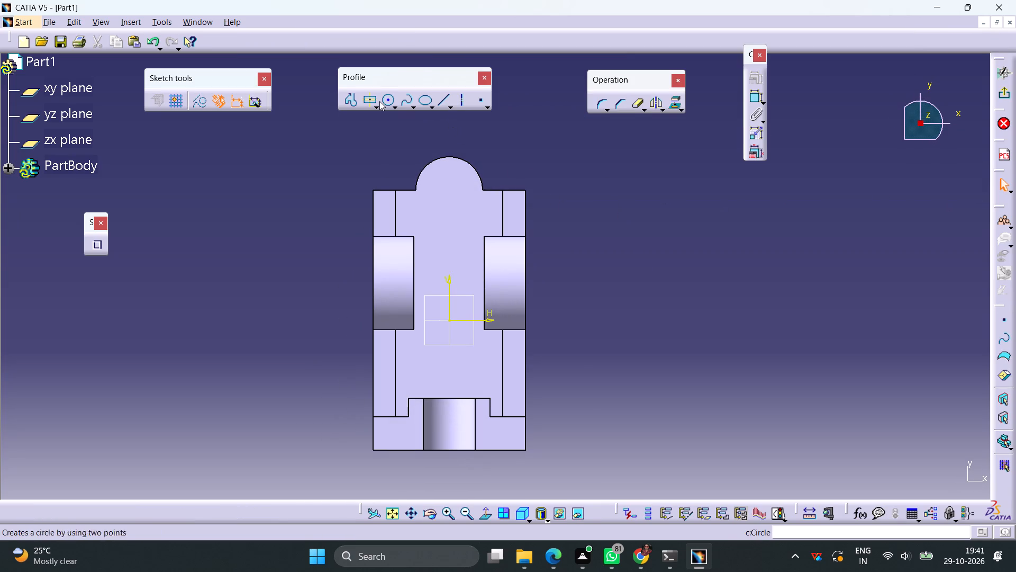
{"action": "left_click", "coordinate": [387, 101]}
{"action": "left_click", "coordinate": [717, 263]}
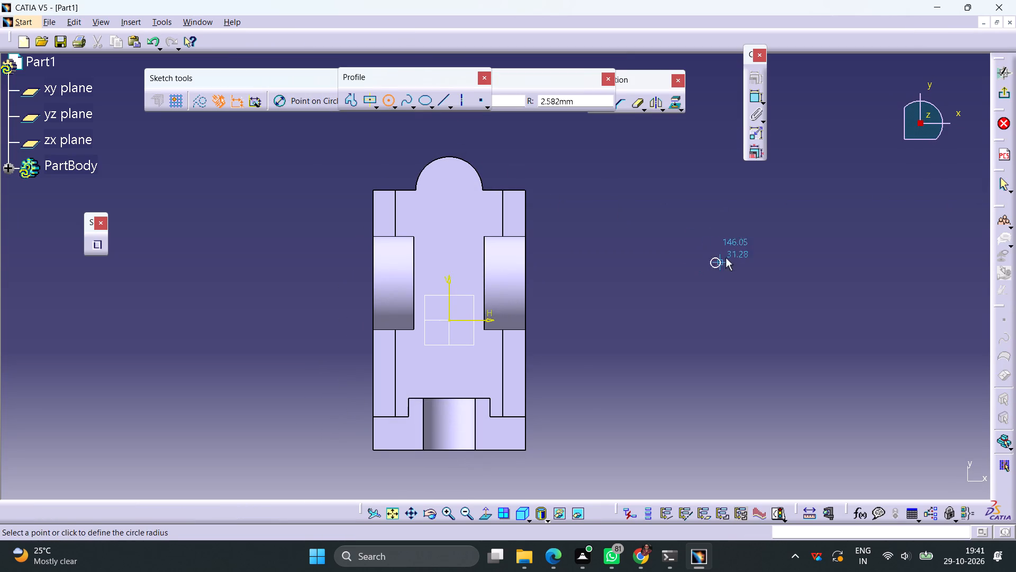
{"action": "left_click", "coordinate": [728, 256]}
Dimension the new circle's diameter and set it to 22 mm.
{"action": "left_click", "coordinate": [750, 97]}
{"action": "left_click", "coordinate": [784, 234]}
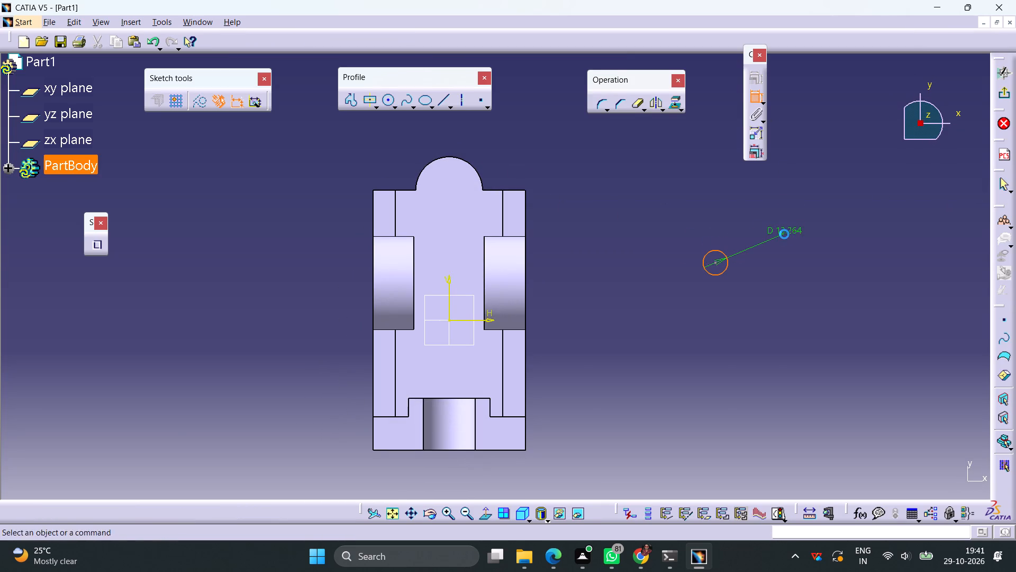
{"action": "double_click", "coordinate": [797, 230]}
{"action": "type", "text": "22"}
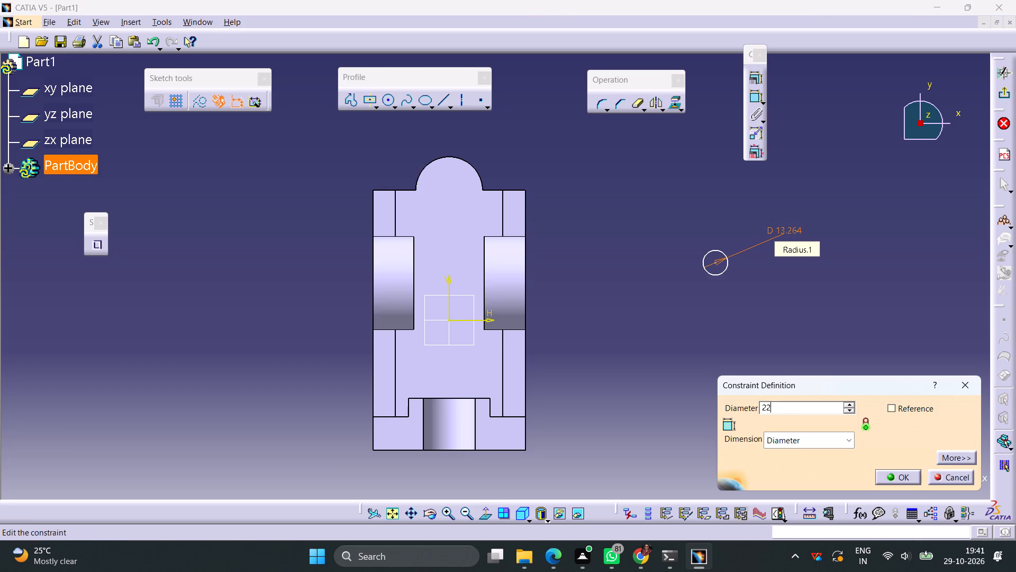
{"action": "key", "text": "Return"}
{"action": "left_click", "coordinate": [788, 305]}
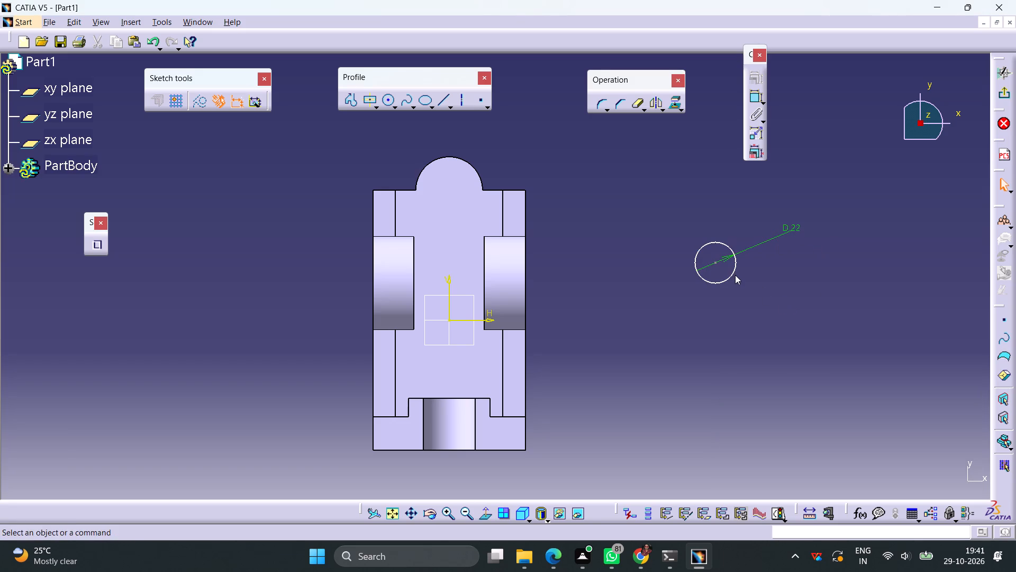
Constrain the 22 mm circle concentric with the rounded edge of the pad at the open end.
{"action": "left_click", "coordinate": [733, 275]}
{"action": "left_click", "coordinate": [467, 164], "text": "ctrl"}
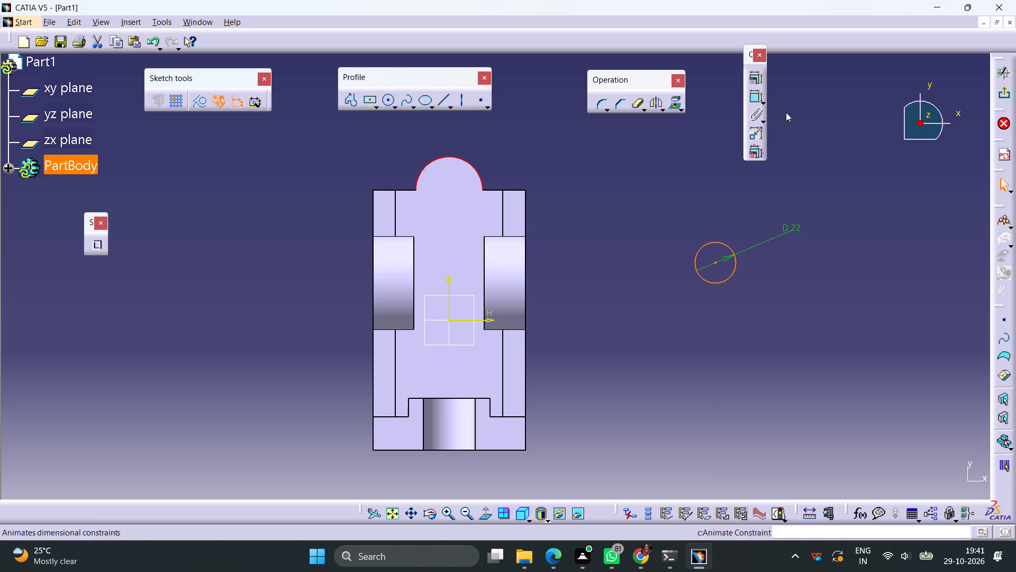
{"action": "left_click", "coordinate": [758, 78]}
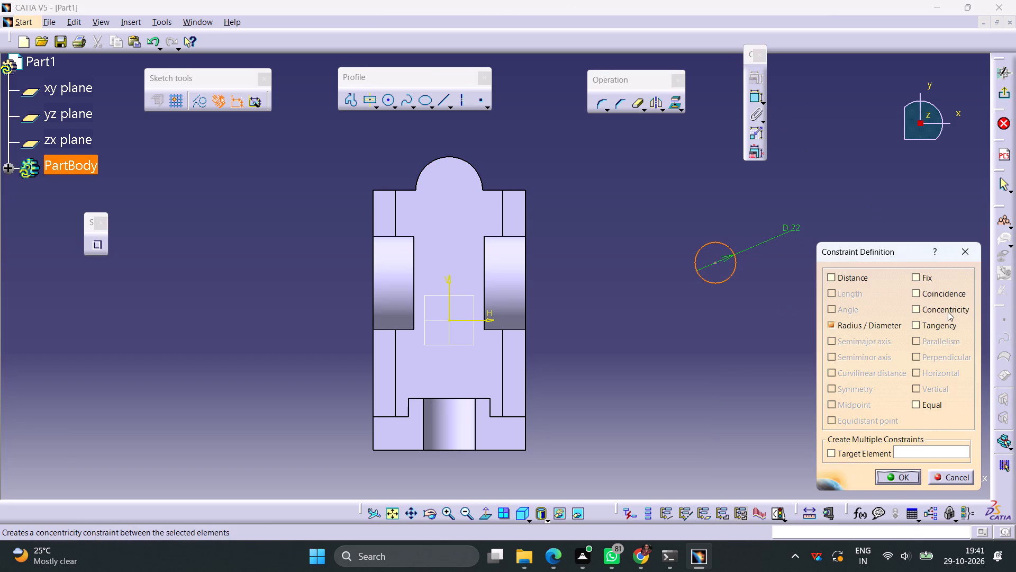
{"action": "left_click", "coordinate": [947, 310]}
{"action": "left_click", "coordinate": [905, 474]}
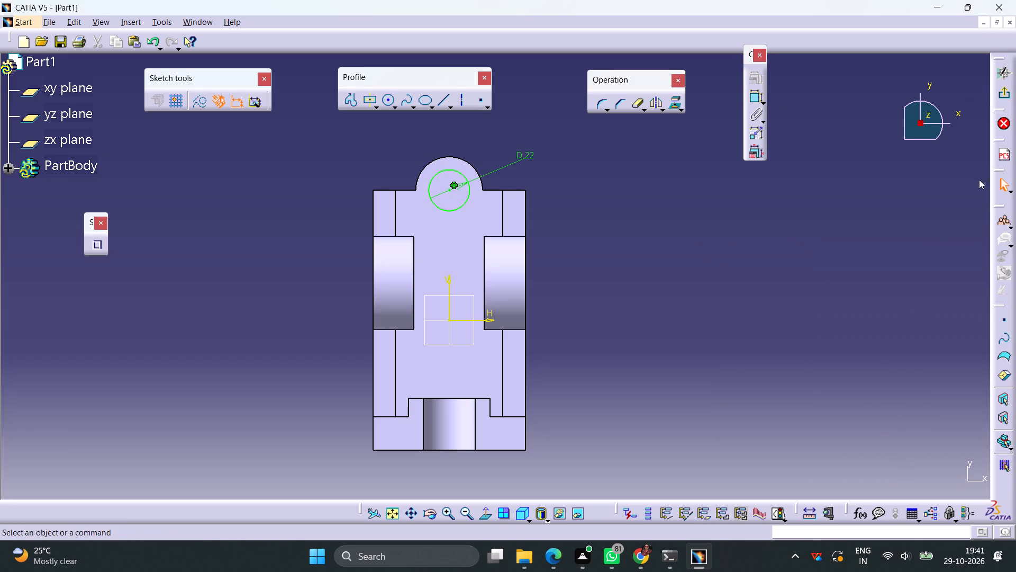
Exit the sketch and cut the 22 mm circle as a pocket through the rounded pad.
{"action": "left_click", "coordinate": [1002, 94]}
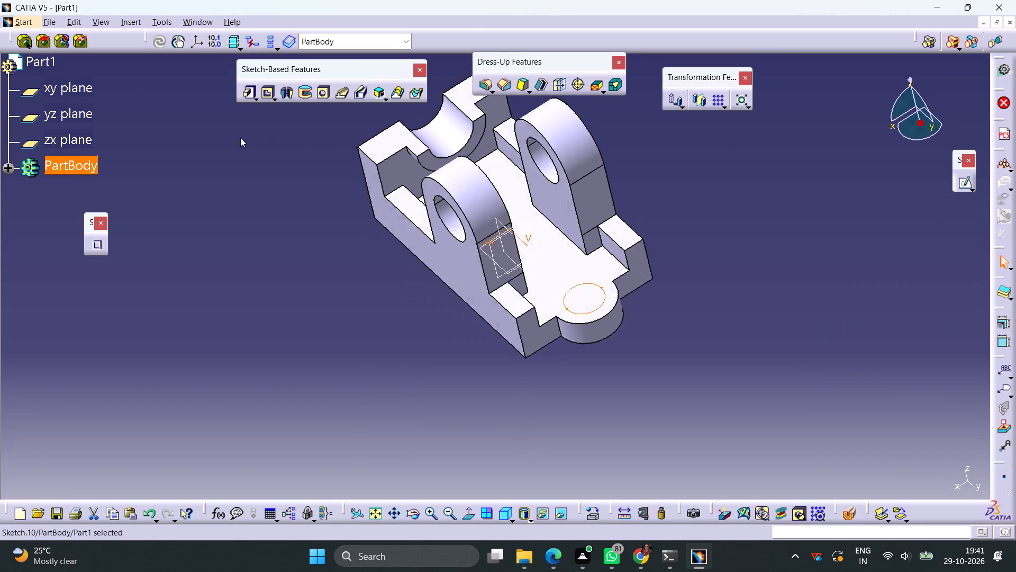
{"action": "left_click", "coordinate": [267, 97]}
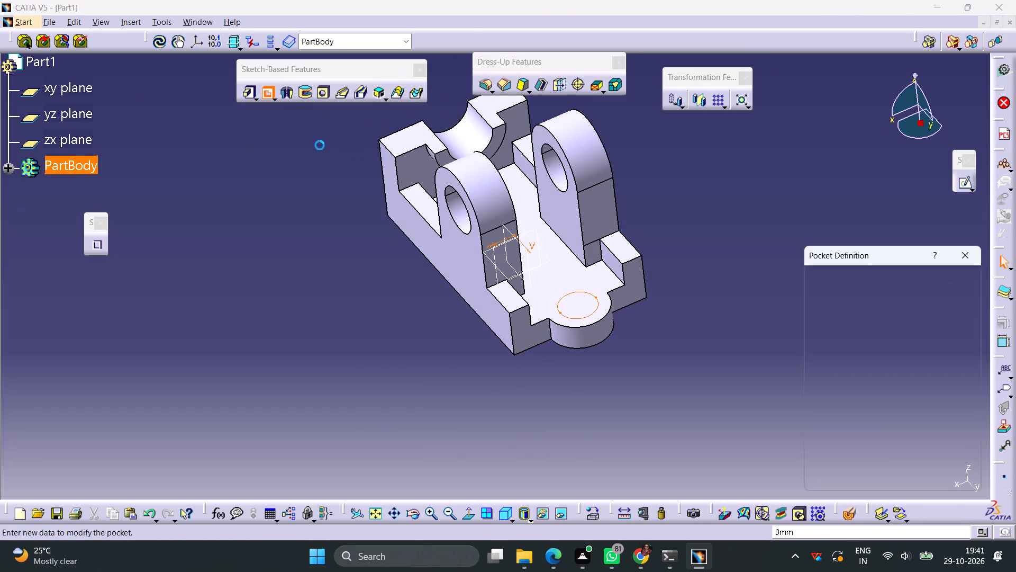
{"action": "left_click", "coordinate": [847, 477]}
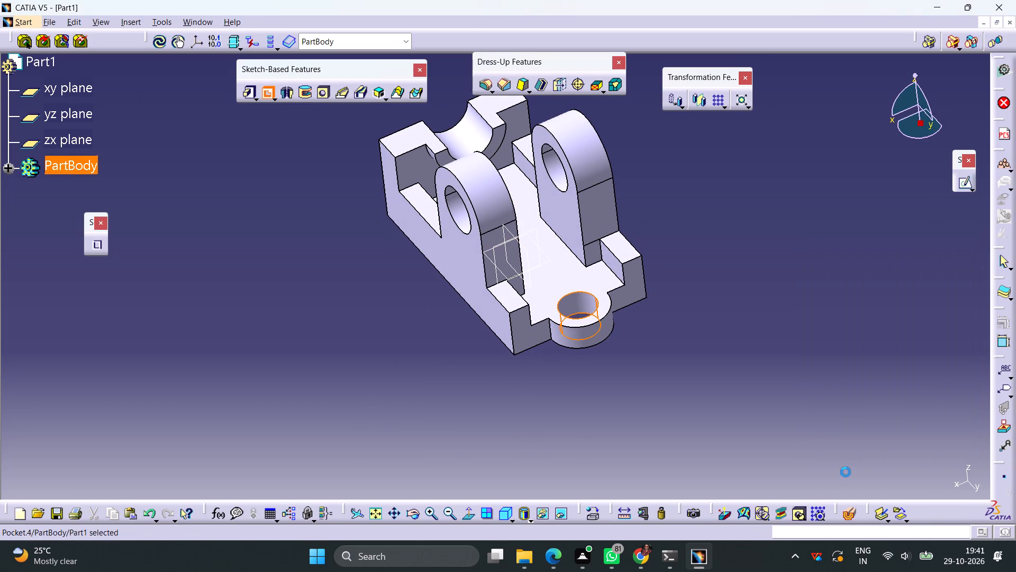
{"action": "left_click", "coordinate": [809, 389]}
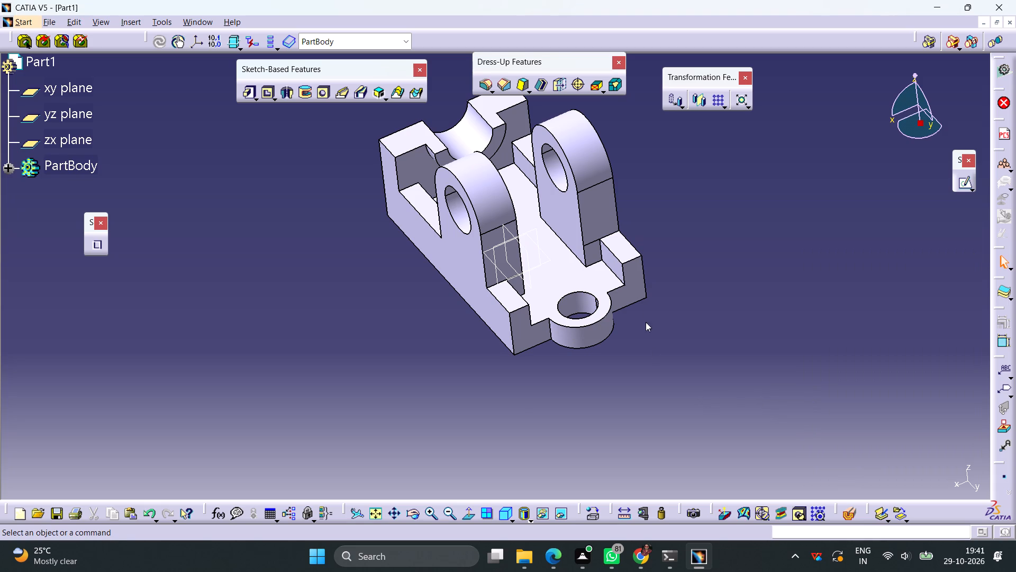
Chamfer the bore edge on the near lug's outer face with a 1 mm length at 45 degrees.
{"action": "left_click", "coordinate": [504, 86]}
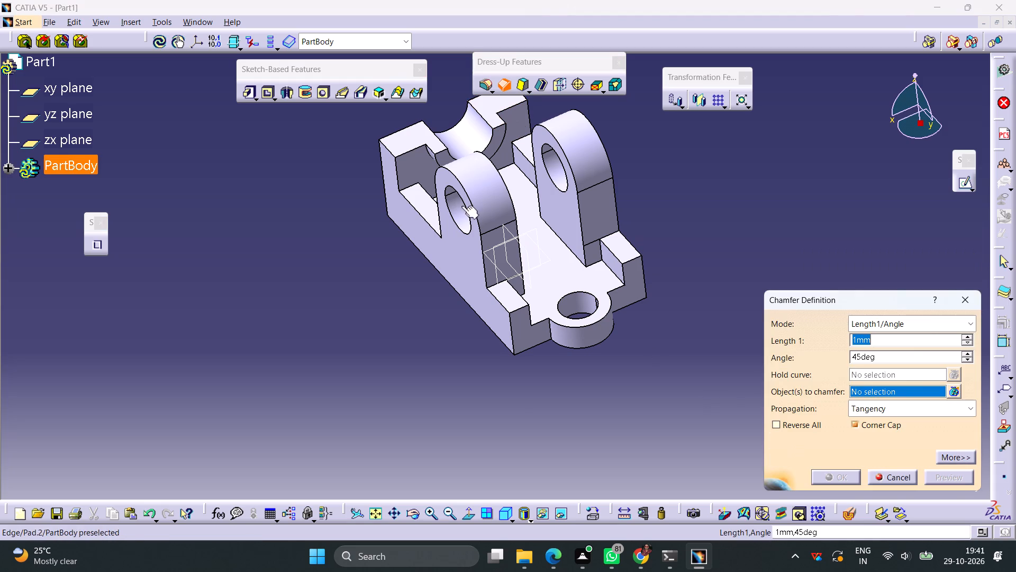
{"action": "left_click", "coordinate": [454, 225]}
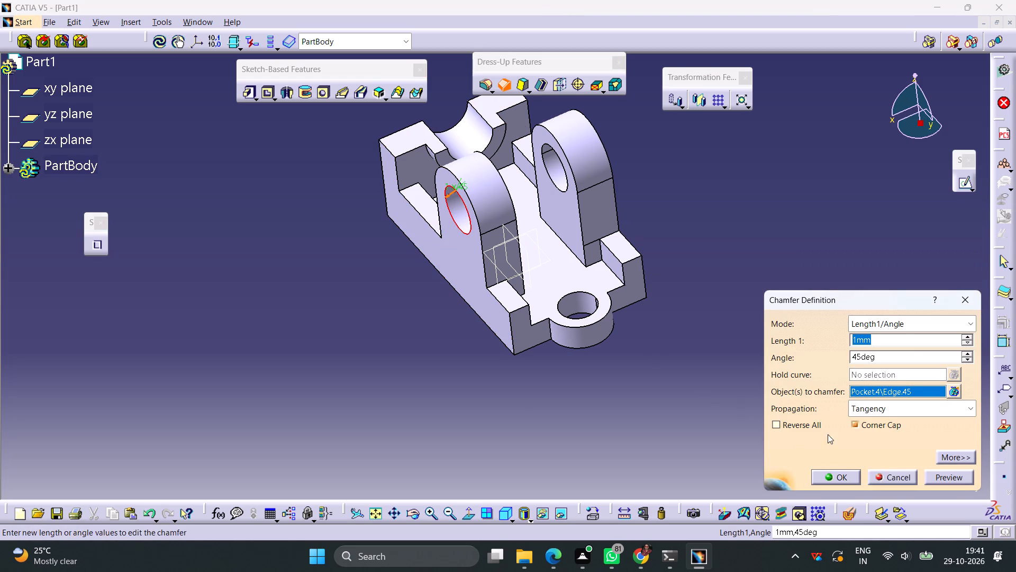
{"action": "left_click", "coordinate": [942, 478]}
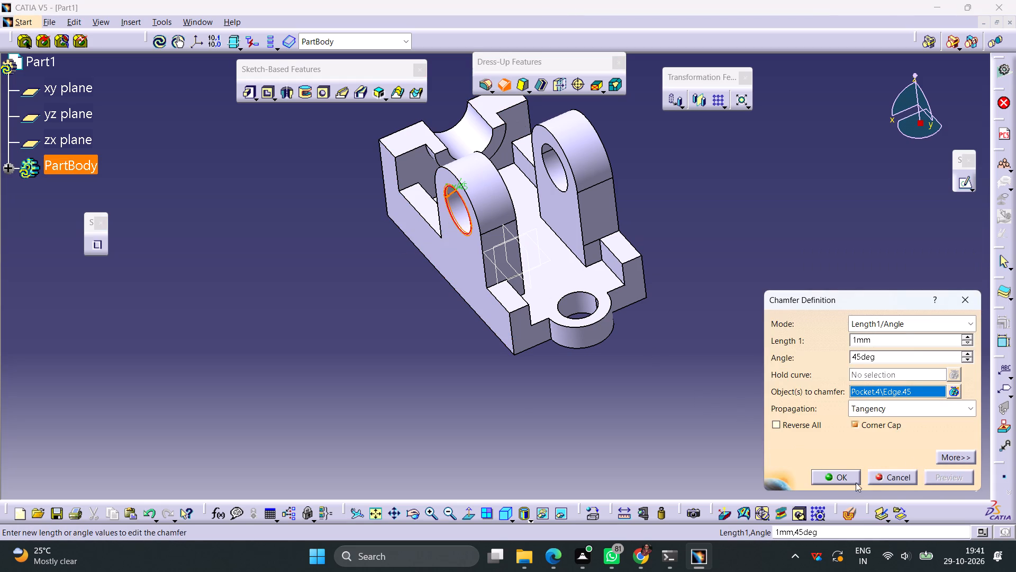
{"action": "left_click", "coordinate": [842, 479]}
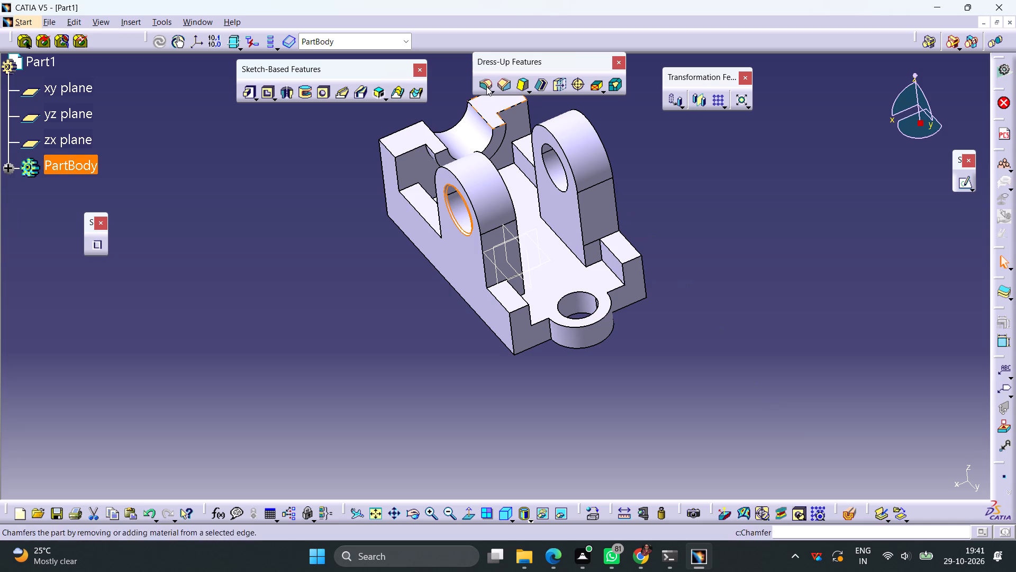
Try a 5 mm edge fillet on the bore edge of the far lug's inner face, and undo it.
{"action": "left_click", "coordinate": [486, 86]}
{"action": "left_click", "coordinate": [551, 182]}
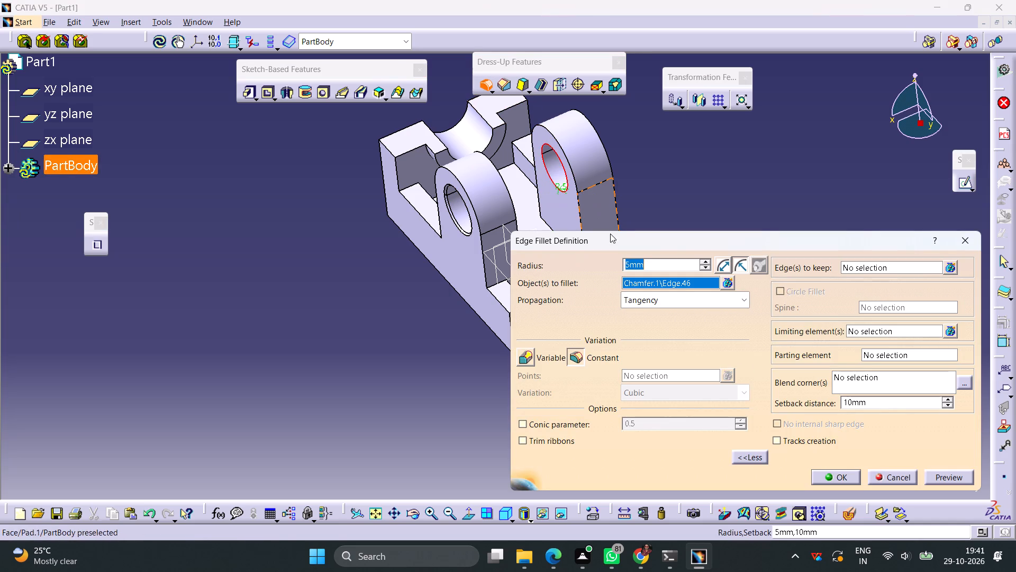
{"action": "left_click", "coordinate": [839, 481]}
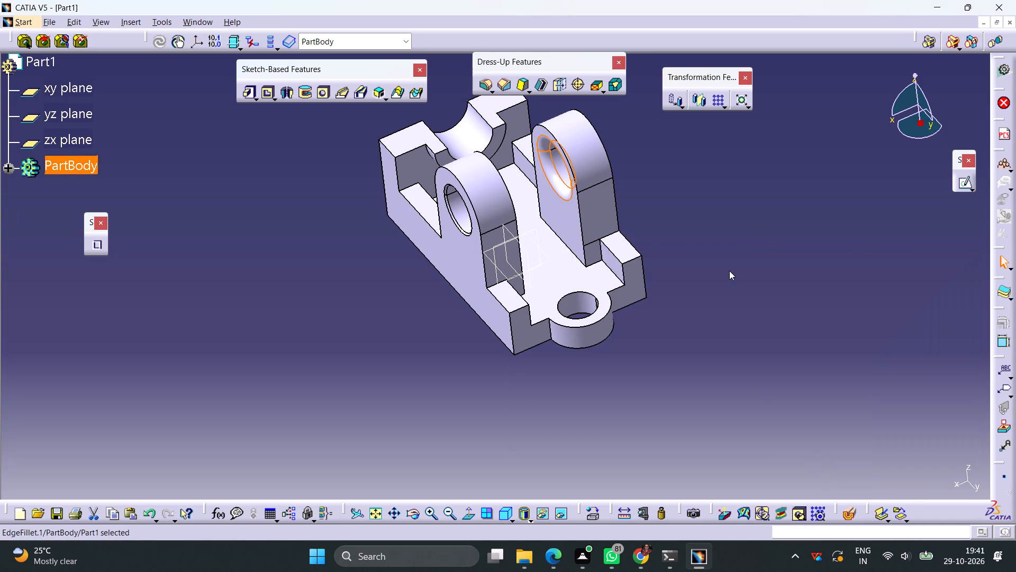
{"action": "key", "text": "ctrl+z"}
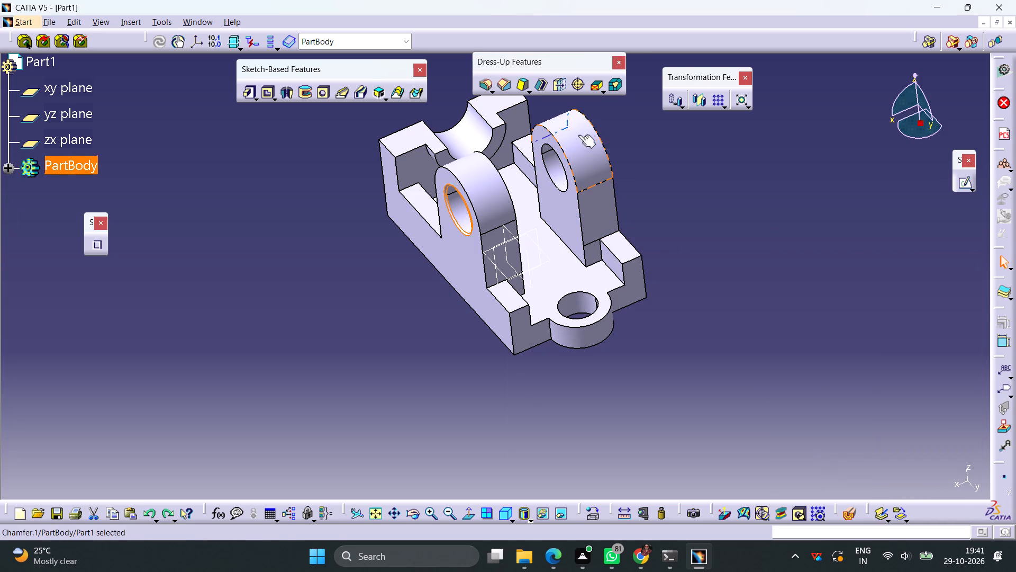
Chamfer the bore edge on the far lug's inner face with a 1 mm length at 45 degrees.
{"action": "left_click", "coordinate": [500, 87]}
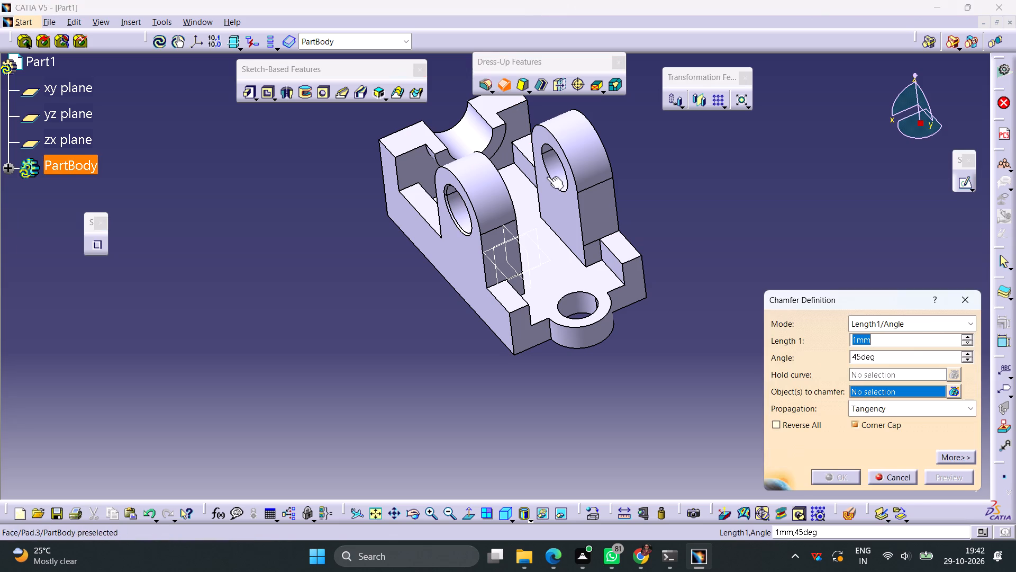
{"action": "left_click", "coordinate": [549, 179]}
{"action": "left_click", "coordinate": [829, 478]}
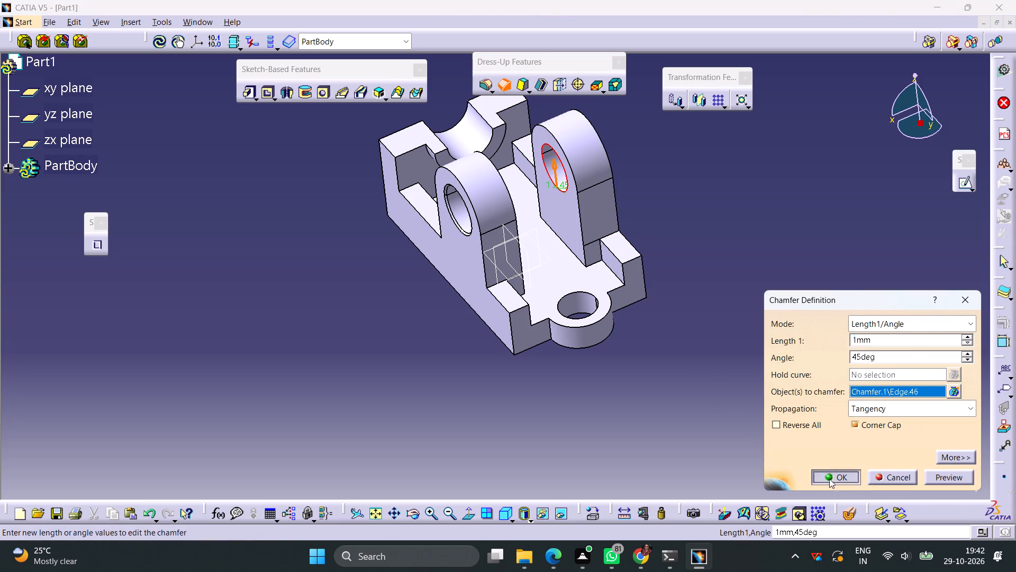
Chamfer the top edge of the 22 mm hole in the rounded pad, 1 mm at 45 degrees.
{"action": "left_click", "coordinate": [587, 317]}
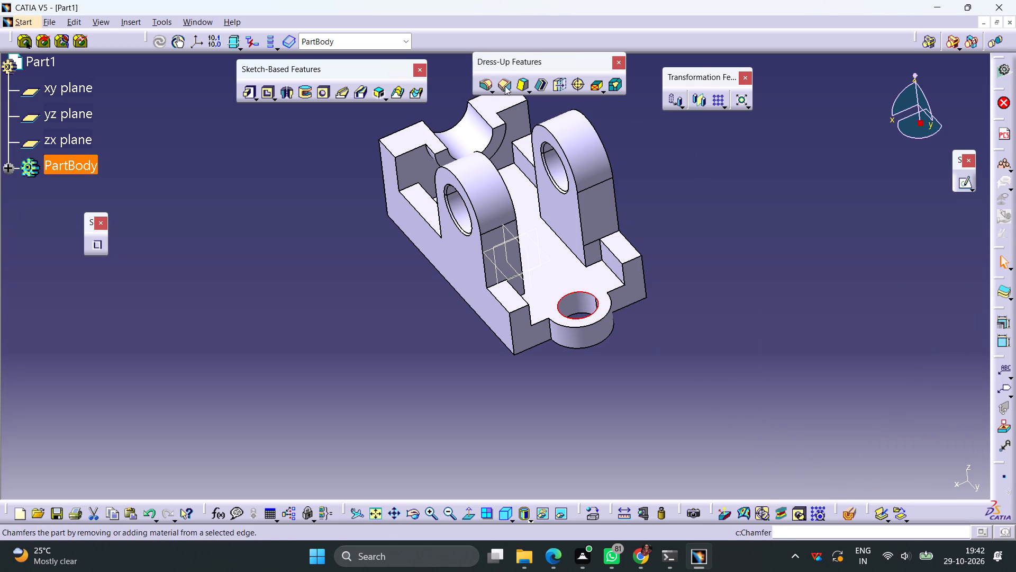
{"action": "left_click", "coordinate": [506, 87]}
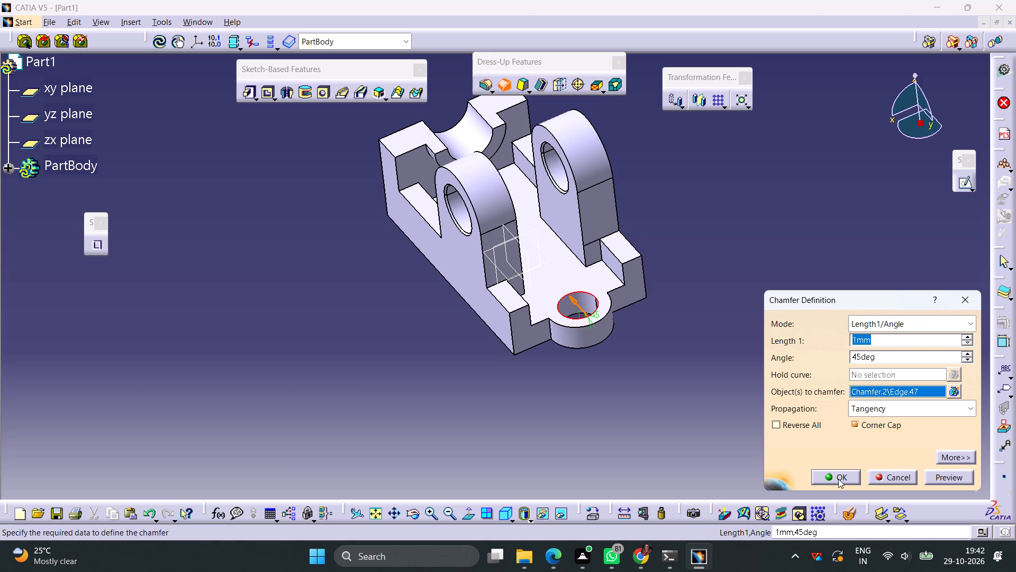
{"action": "left_click", "coordinate": [838, 479]}
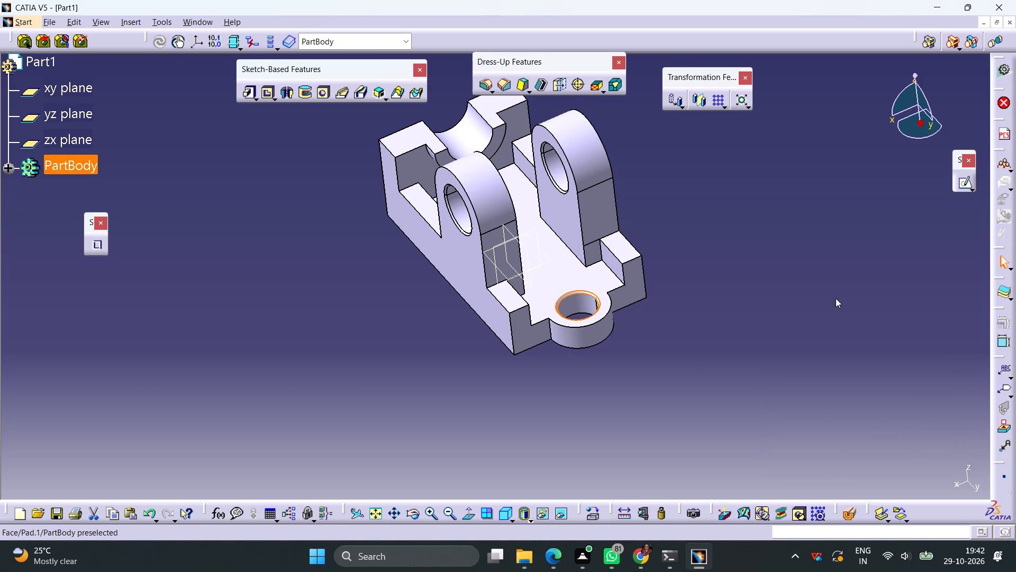
{"action": "left_click", "coordinate": [726, 176]}
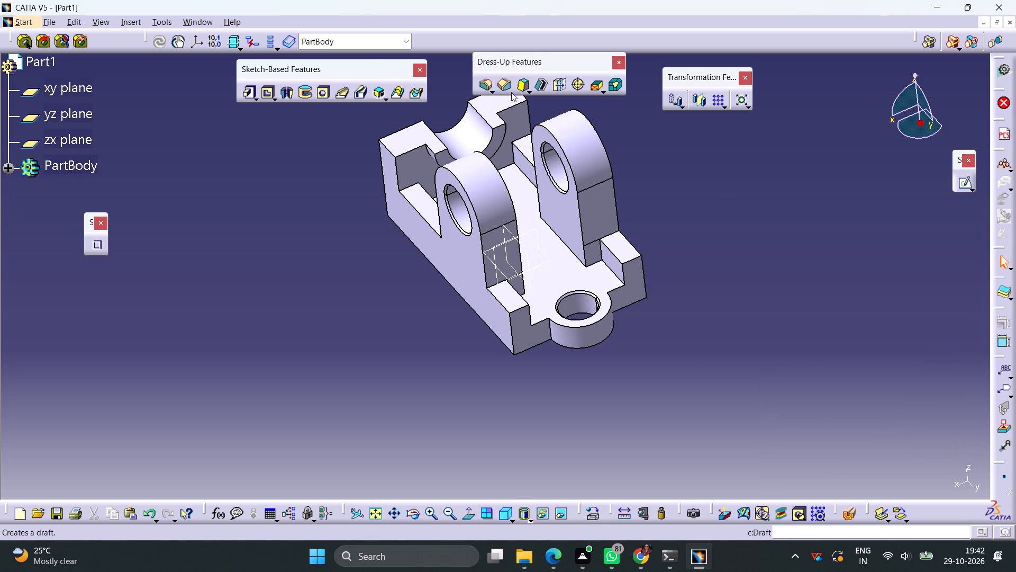
Chamfer the inward-facing edge of the end boss's half-round bore, 1 mm at 45 degrees.
{"action": "left_click", "coordinate": [508, 90]}
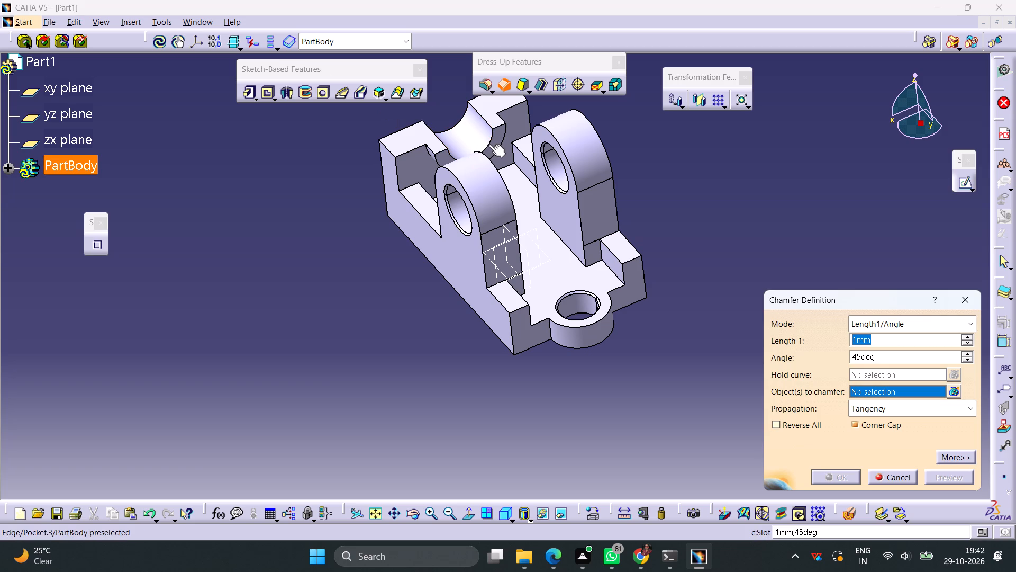
{"action": "left_click", "coordinate": [489, 144]}
{"action": "left_click", "coordinate": [822, 476]}
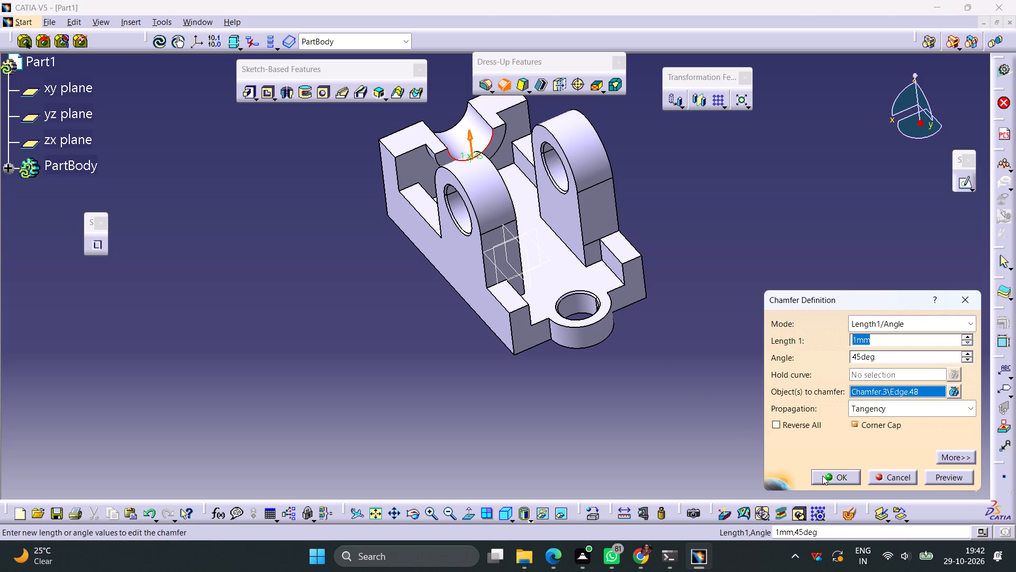
{"action": "left_click", "coordinate": [662, 294]}
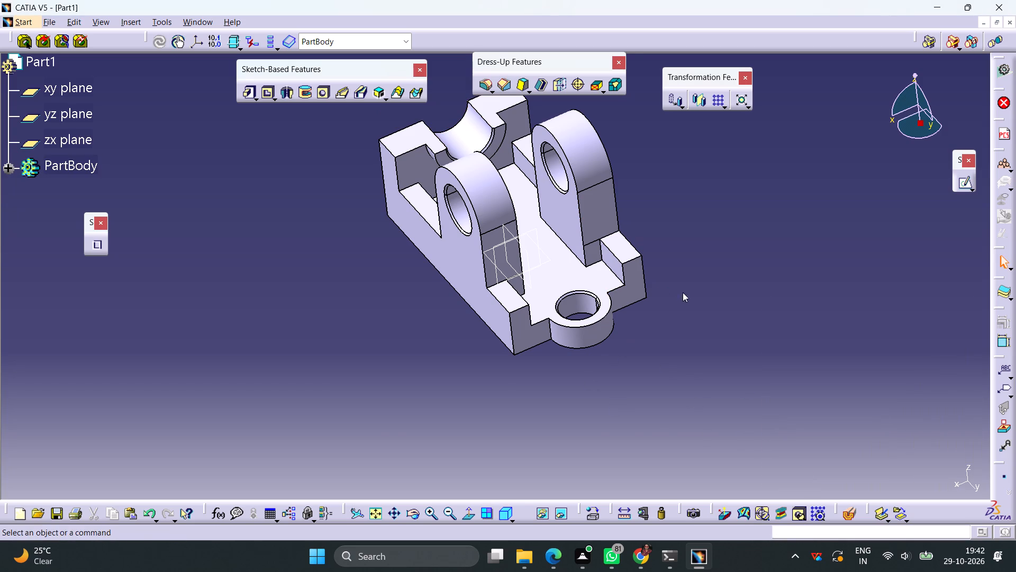
Chamfer the bore edges on the same-facing side of both upright lugs, 1 mm at 45 degrees, in one feature.
{"action": "middle_click_drag", "start_coordinate": [684, 294], "coordinate": [584, 346]}
{"action": "right_click_drag", "start_coordinate": [684, 294], "coordinate": [584, 346]}
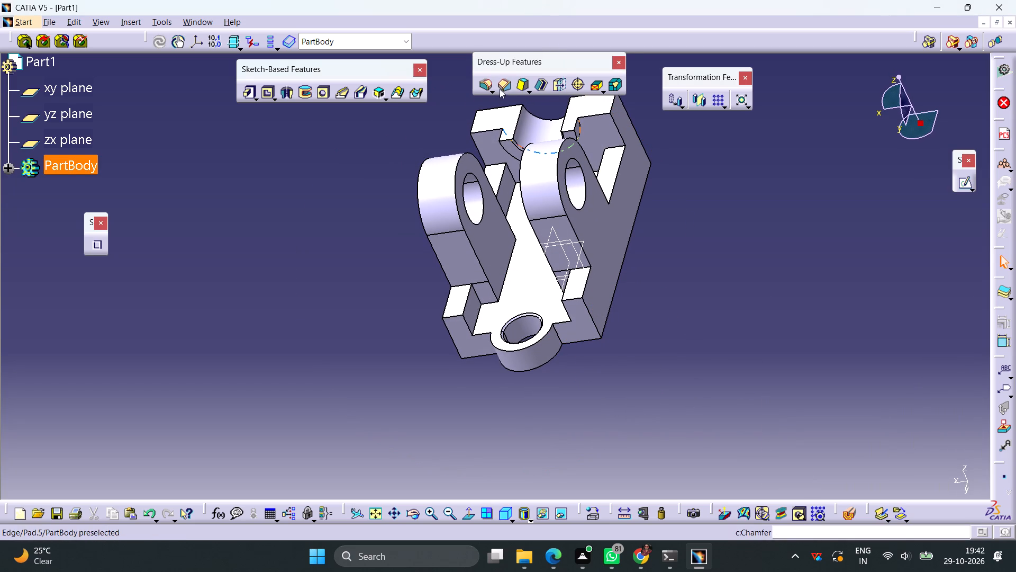
{"action": "left_click", "coordinate": [502, 87]}
{"action": "left_click", "coordinate": [484, 210]}
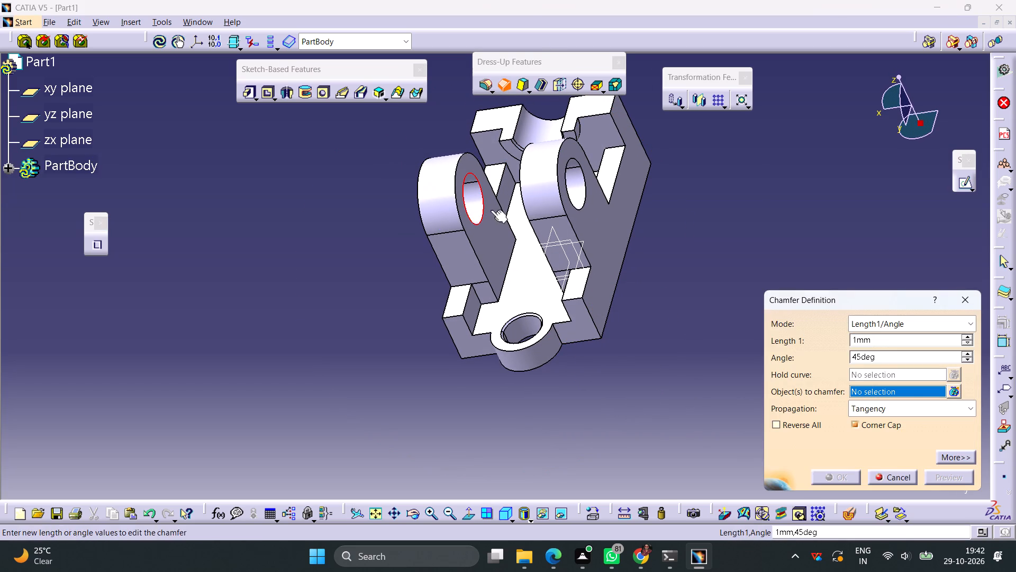
{"action": "left_click", "coordinate": [581, 207]}
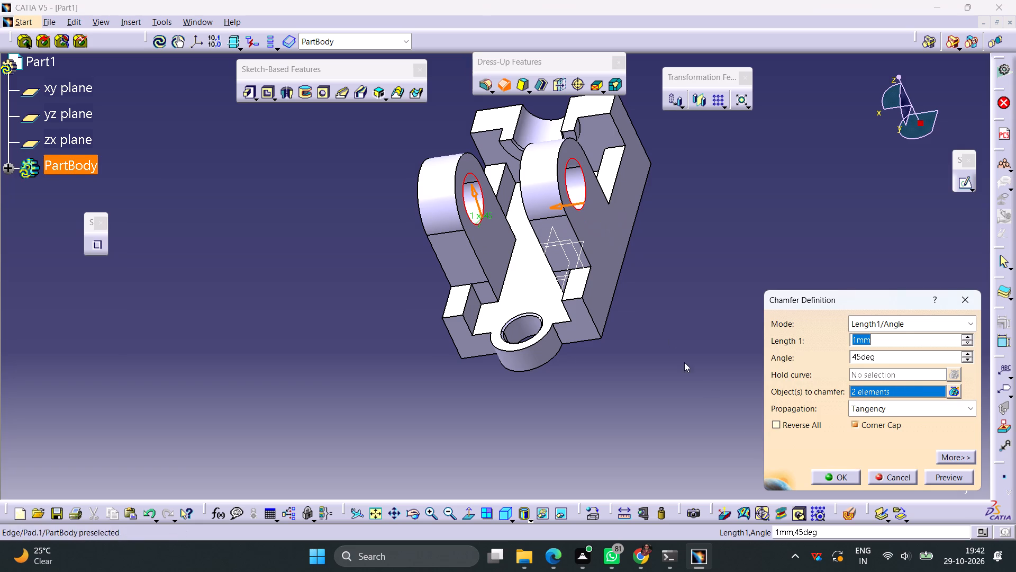
{"action": "left_click", "coordinate": [827, 473]}
{"action": "left_click", "coordinate": [729, 355]}
Examine the chamfered lug and pad bores from several angles.
{"action": "middle_click_drag", "start_coordinate": [712, 326], "coordinate": [709, 324]}
{"action": "right_click_drag", "start_coordinate": [713, 329], "coordinate": [709, 324]}
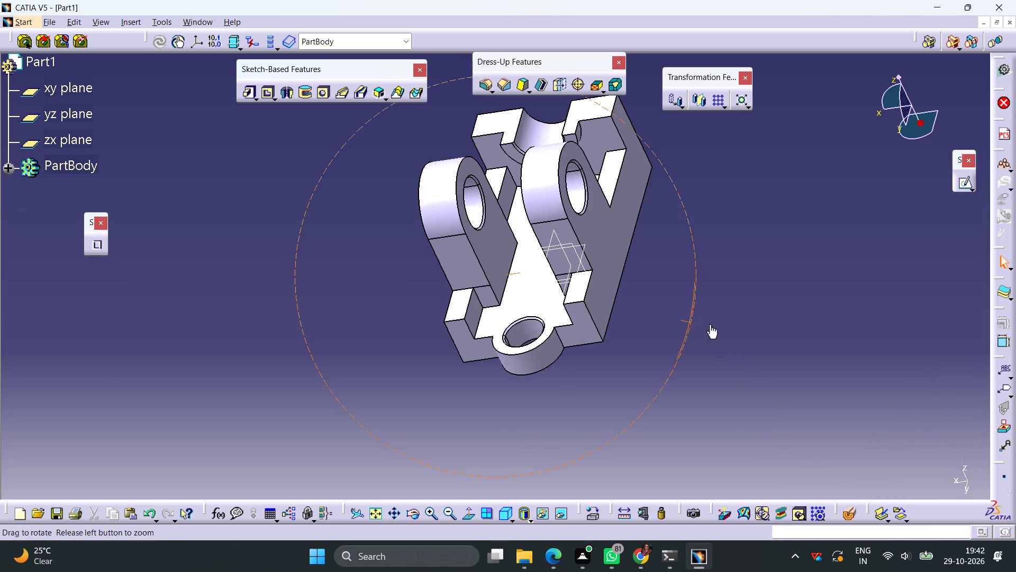
{"action": "right_click_drag", "start_coordinate": [709, 324], "coordinate": [506, 190]}
{"action": "middle_click_drag", "start_coordinate": [709, 324], "coordinate": [506, 190]}
{"action": "middle_click_drag", "start_coordinate": [656, 264], "coordinate": [679, 400]}
{"action": "right_click_drag", "start_coordinate": [656, 264], "coordinate": [679, 400]}
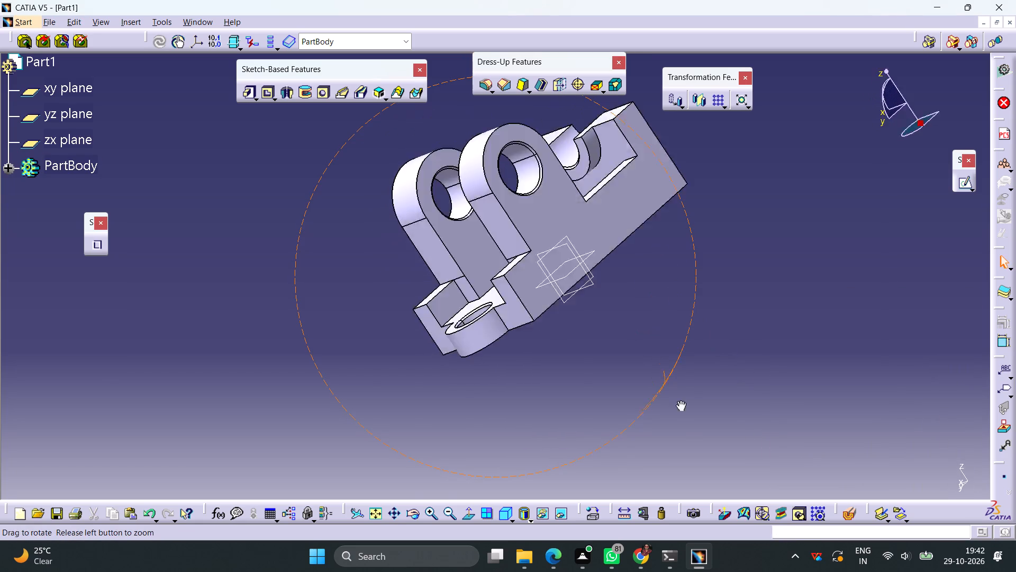
{"action": "right_click_drag", "start_coordinate": [679, 400], "coordinate": [720, 448]}
{"action": "middle_click_drag", "start_coordinate": [679, 400], "coordinate": [724, 440]}
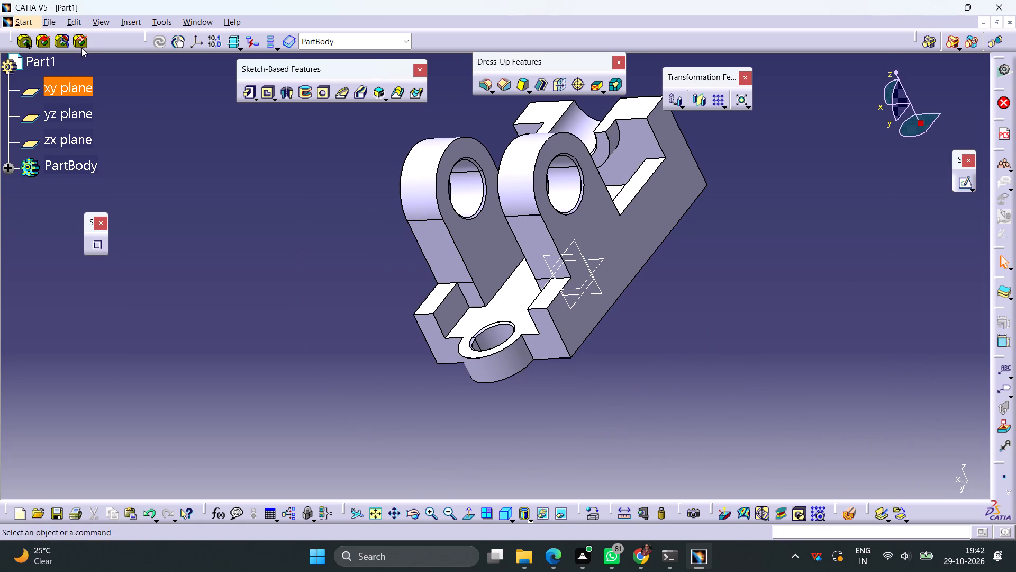
Save the part as Part1 in CATPart format in the internship folder.
{"action": "left_click", "coordinate": [46, 21]}
{"action": "left_click", "coordinate": [105, 137]}
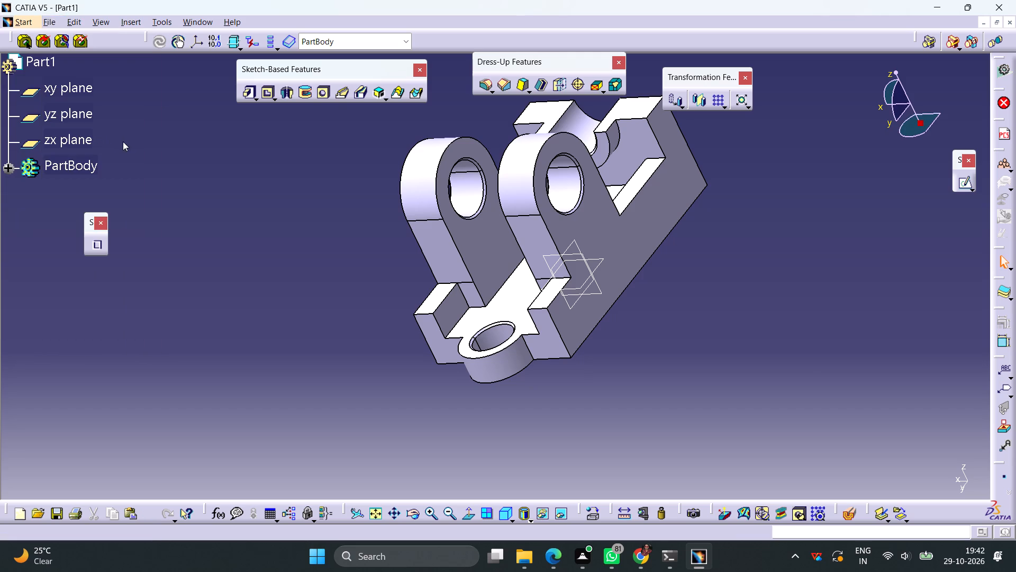
{"action": "left_click", "coordinate": [727, 390]}
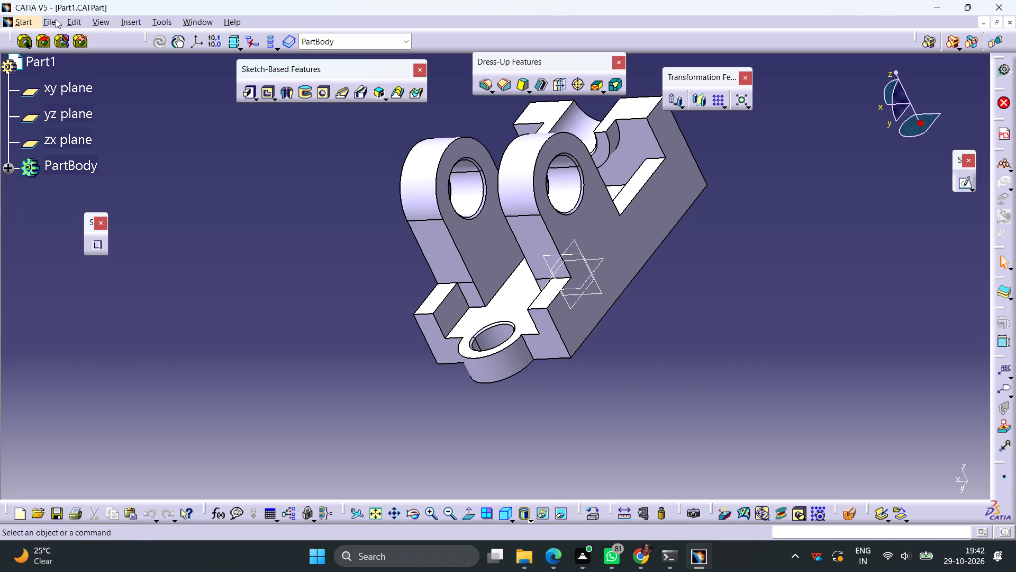
Save a copy of Part1 in the internship folder in a different file format from CATPart.
{"action": "left_click", "coordinate": [50, 22]}
{"action": "left_click", "coordinate": [89, 134]}
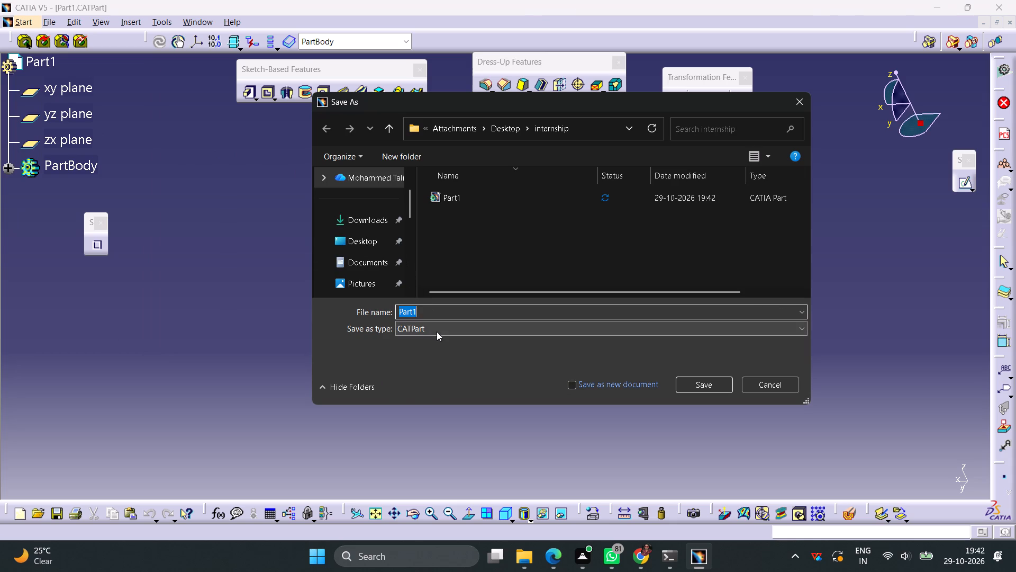
{"action": "left_click", "coordinate": [437, 332]}
{"action": "left_click", "coordinate": [416, 364]}
{"action": "left_click", "coordinate": [710, 386]}
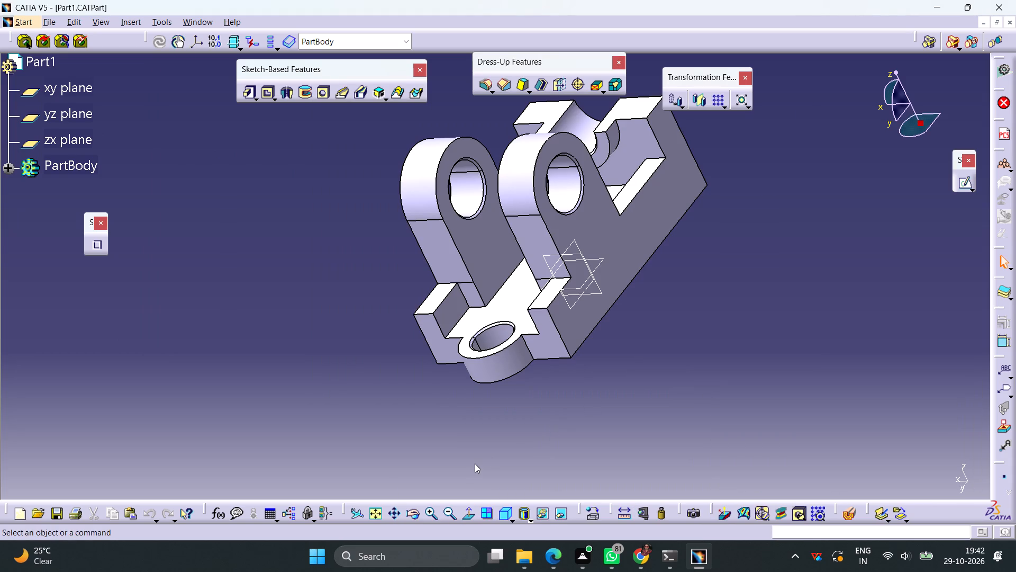
Create a new drawing with the ISO standard and an A2 ISO landscape sheet.
{"action": "key", "text": "ctrl+n"}
{"action": "key", "text": "d"}
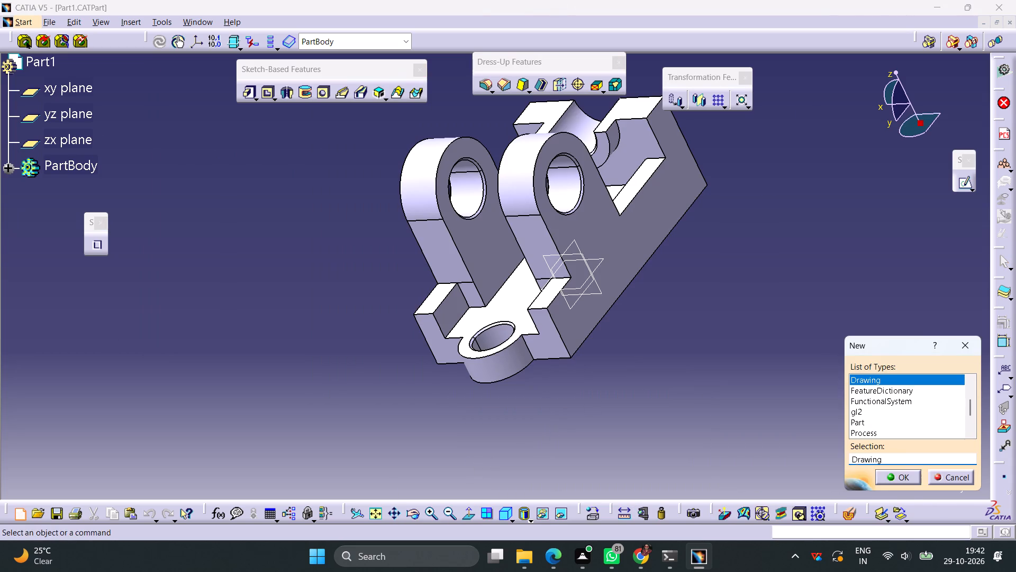
{"action": "key", "text": "Return"}
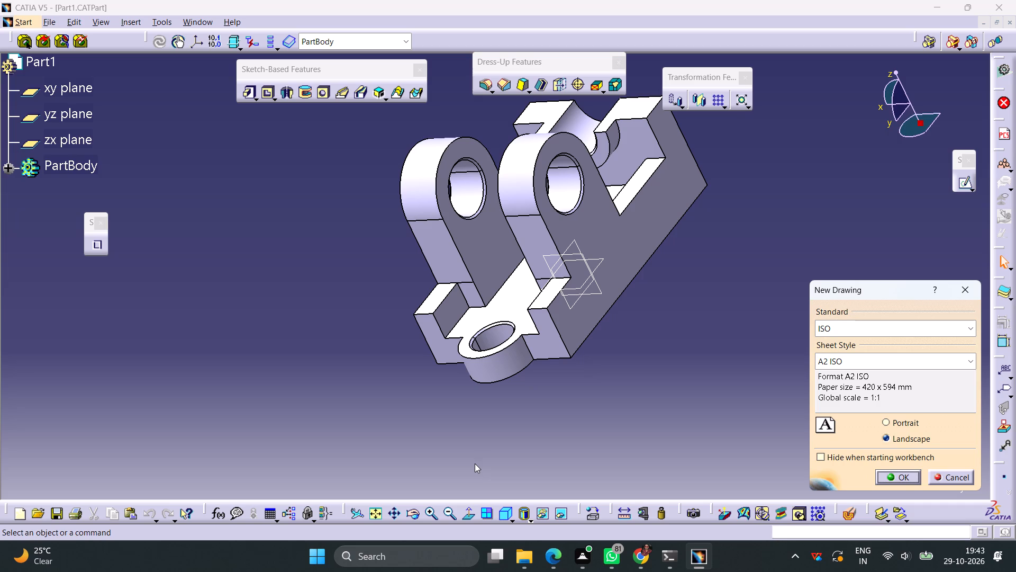
{"action": "key", "text": "Return"}
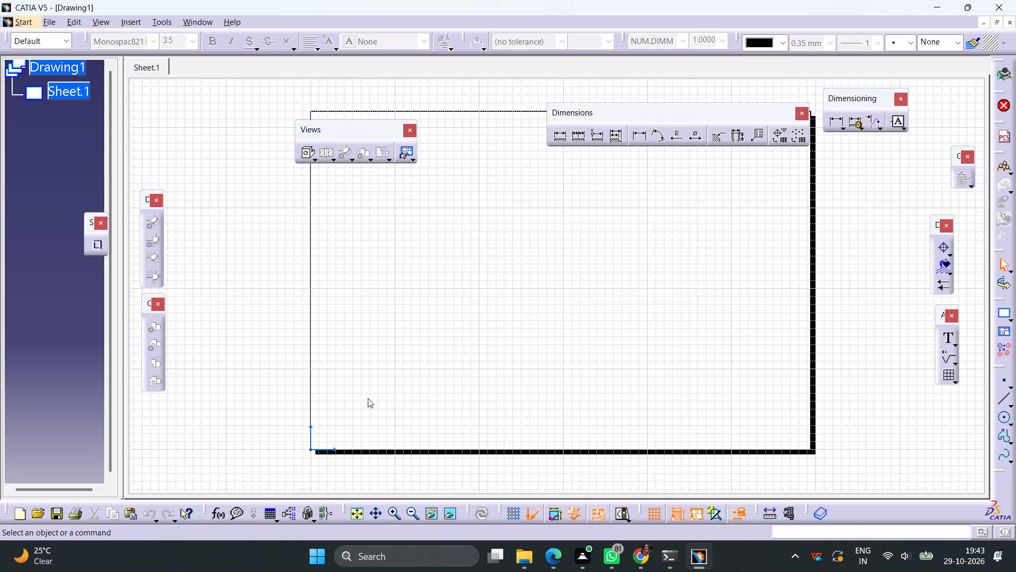
Set the projection method of Sheet.1 to third angle standard.
{"action": "right_click", "coordinate": [81, 92]}
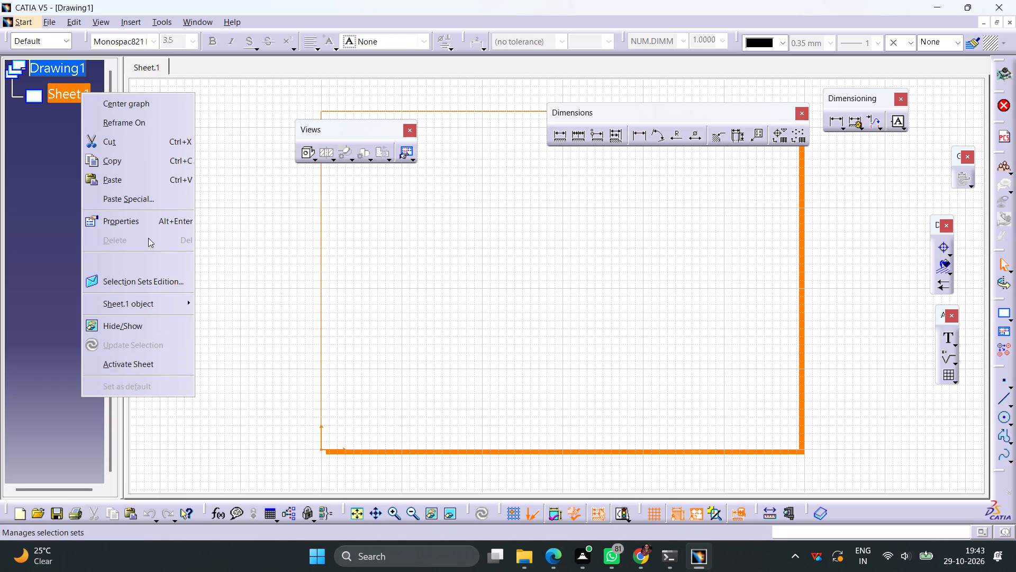
{"action": "left_click", "coordinate": [142, 221]}
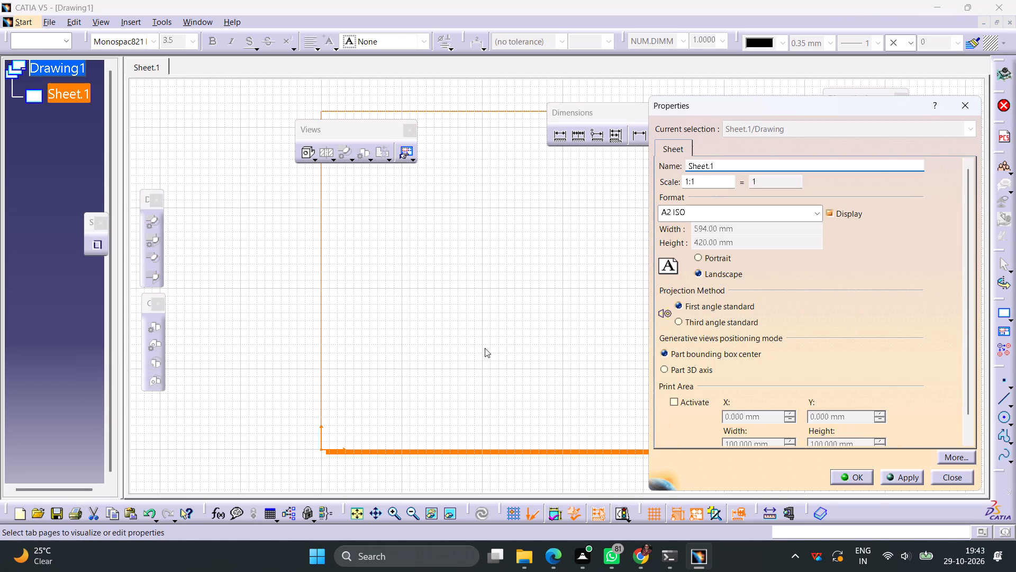
{"action": "left_click", "coordinate": [698, 320]}
{"action": "left_click", "coordinate": [888, 481]}
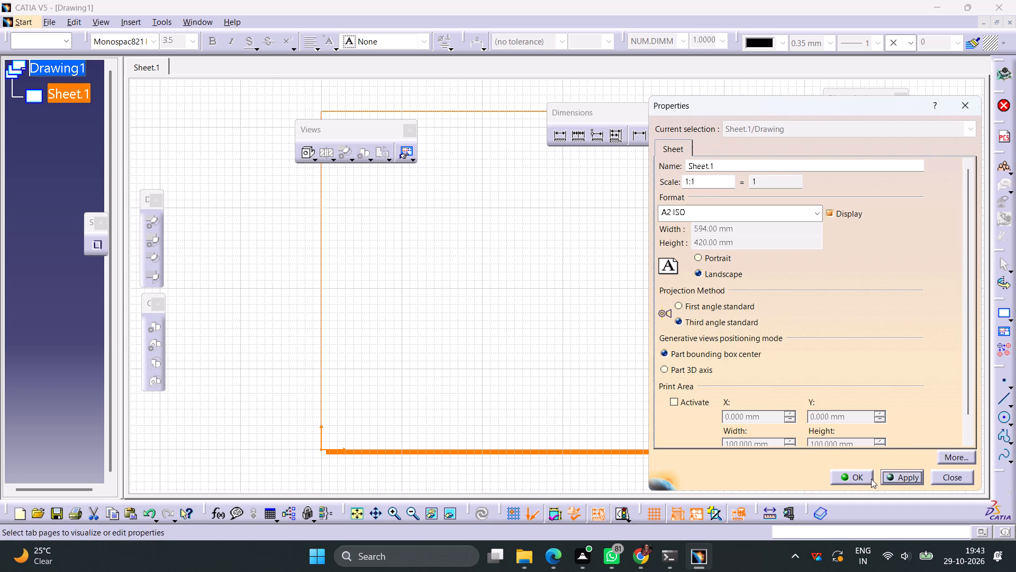
{"action": "left_click", "coordinate": [866, 478]}
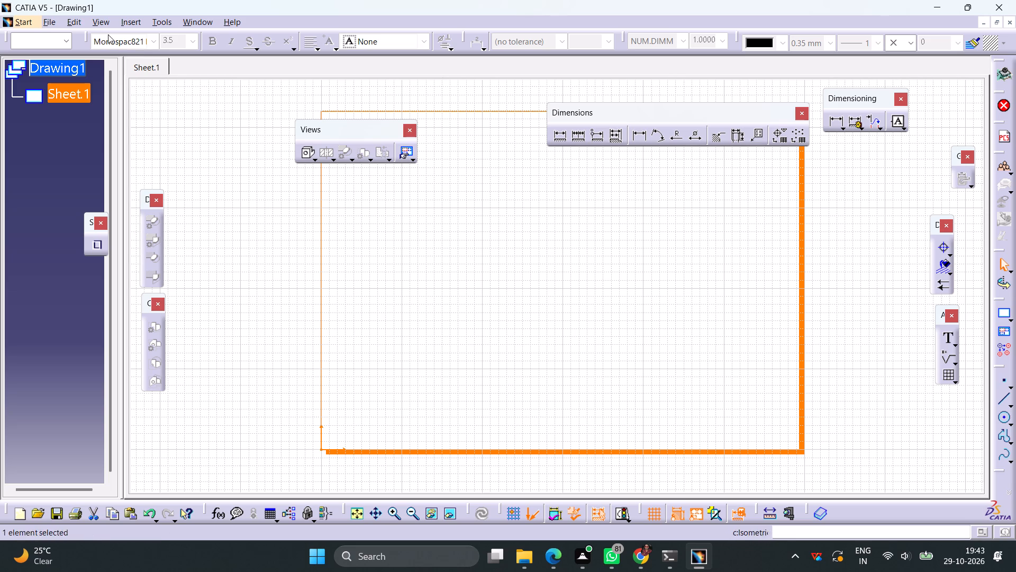
Create the Drawing Titleblock Sample 1 frame and title block on the sheet background.
{"action": "left_click", "coordinate": [72, 23]}
{"action": "left_click", "coordinate": [104, 406]}
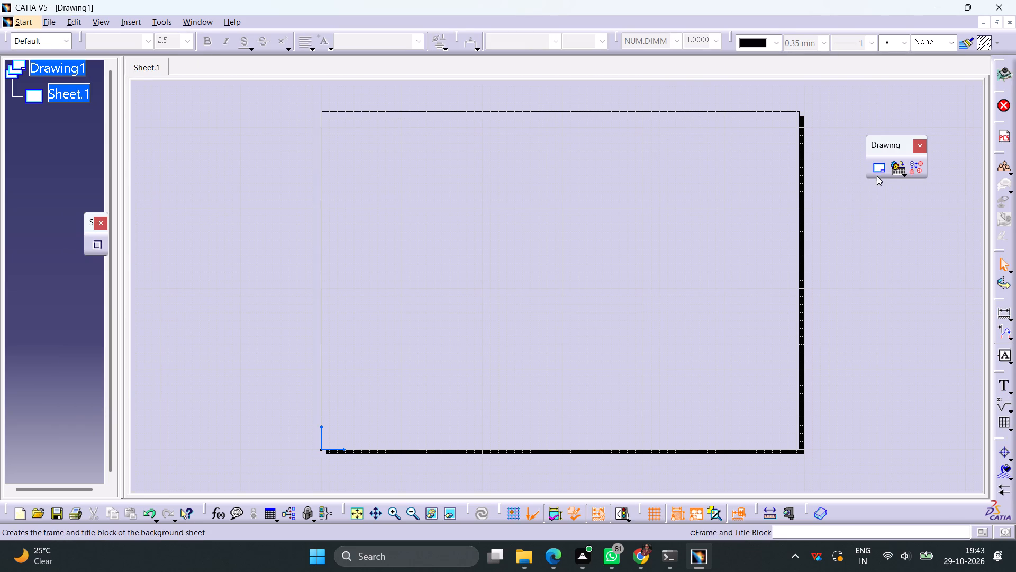
{"action": "left_click", "coordinate": [877, 172]}
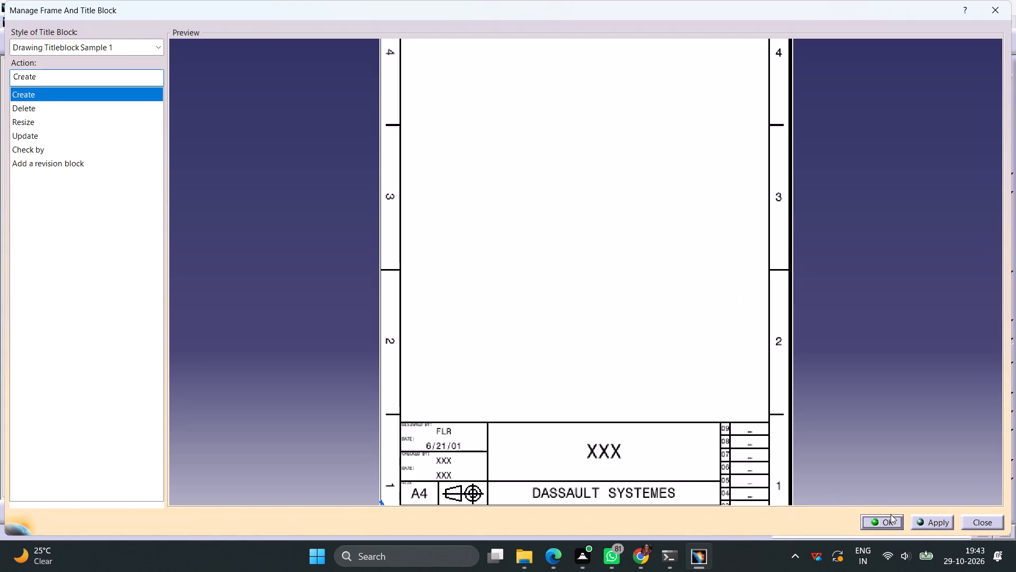
{"action": "left_click", "coordinate": [891, 524]}
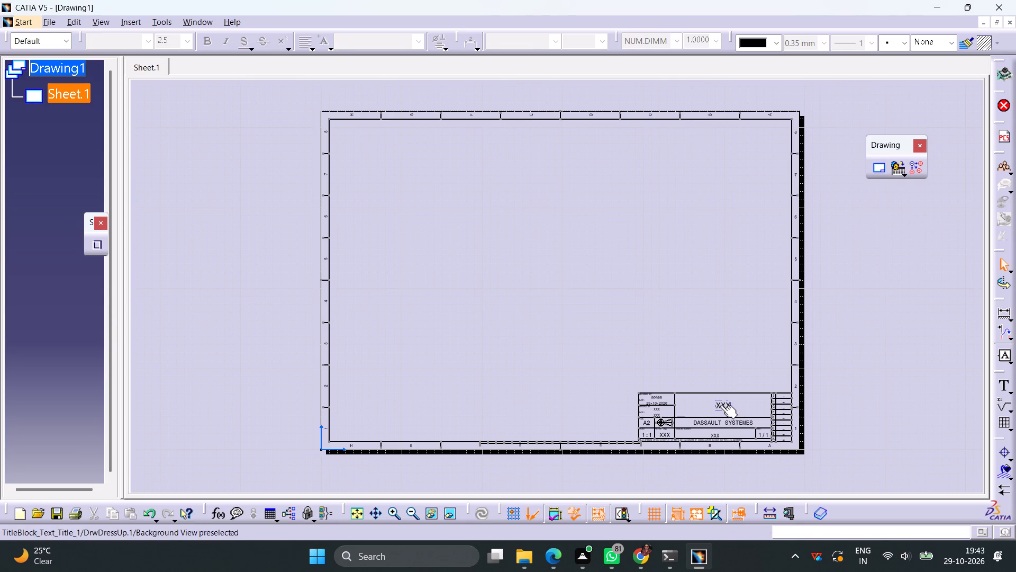
Replace the XXX placeholder in the title block's main title field with INTERNSHIP.
{"action": "double_click", "coordinate": [720, 405]}
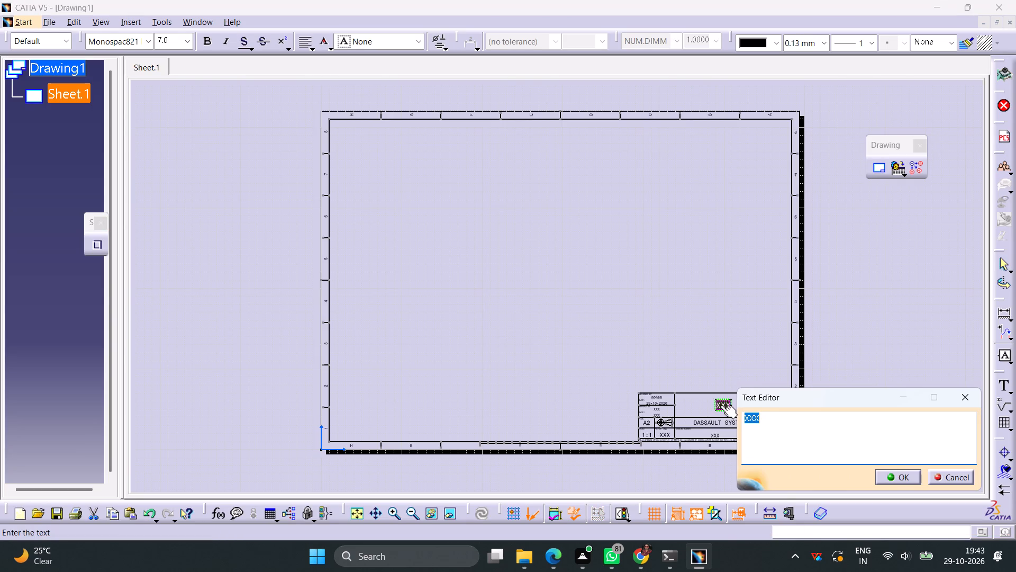
{"action": "type", "text": "INTERNSHIP"}
{"action": "key", "text": "Return"}
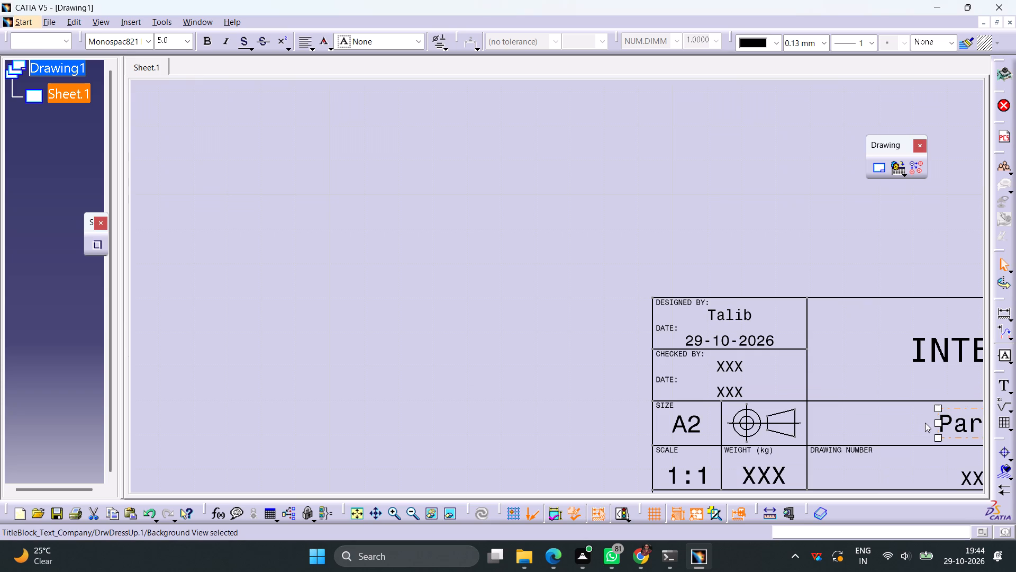
Return from the sheet background to the working views.
{"action": "middle_click_drag", "start_coordinate": [845, 358], "coordinate": [830, 417], "text": "ctrl"}
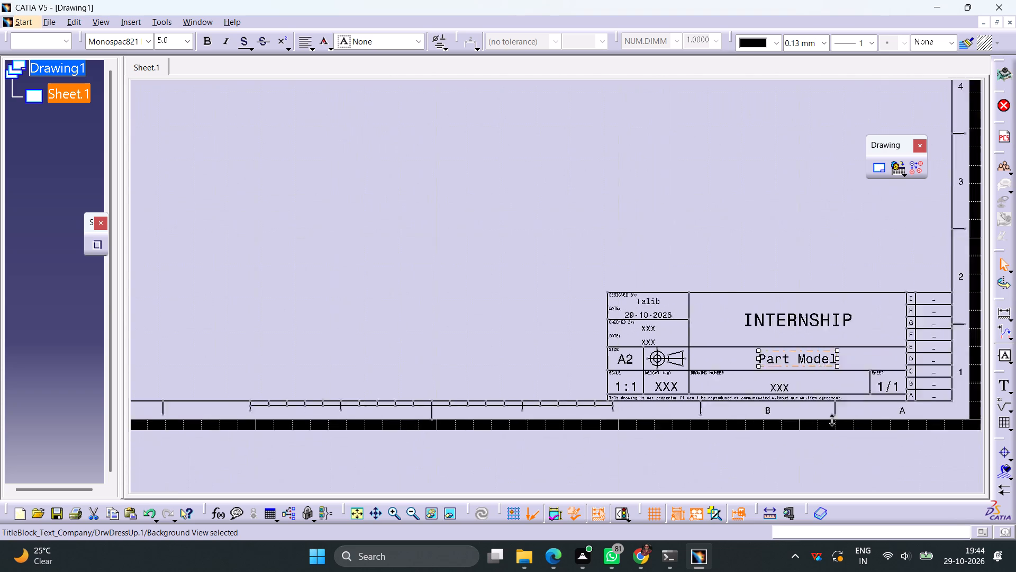
{"action": "middle_click_drag", "start_coordinate": [830, 417], "coordinate": [830, 427], "text": "ctrl"}
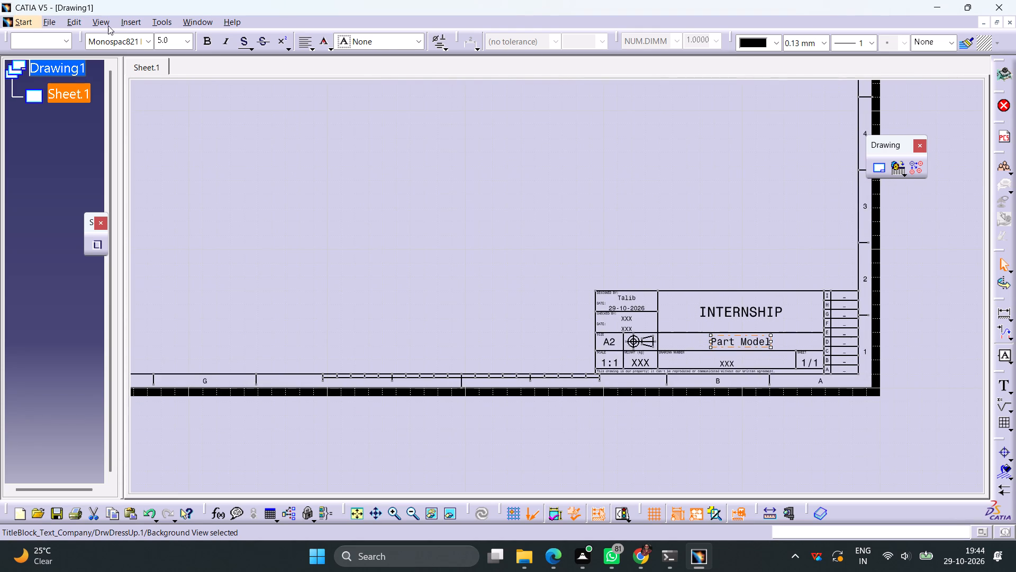
{"action": "left_click", "coordinate": [75, 21]}
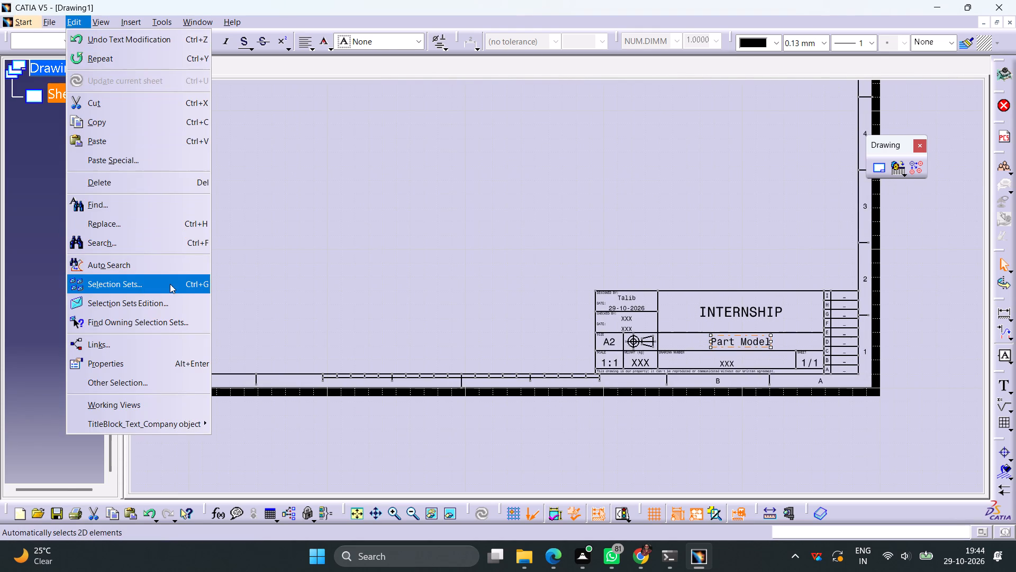
{"action": "left_click", "coordinate": [124, 405]}
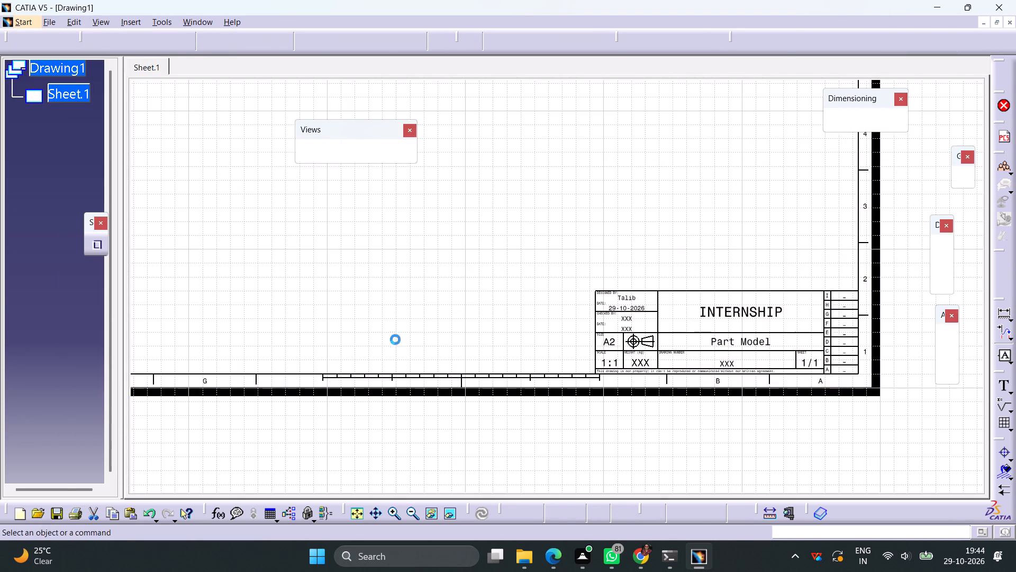
Generate a front view of Part1 on the sheet, using the base's long outer side face as the reference plane.
{"action": "middle_click_drag", "start_coordinate": [453, 261], "coordinate": [453, 328], "text": "ctrl"}
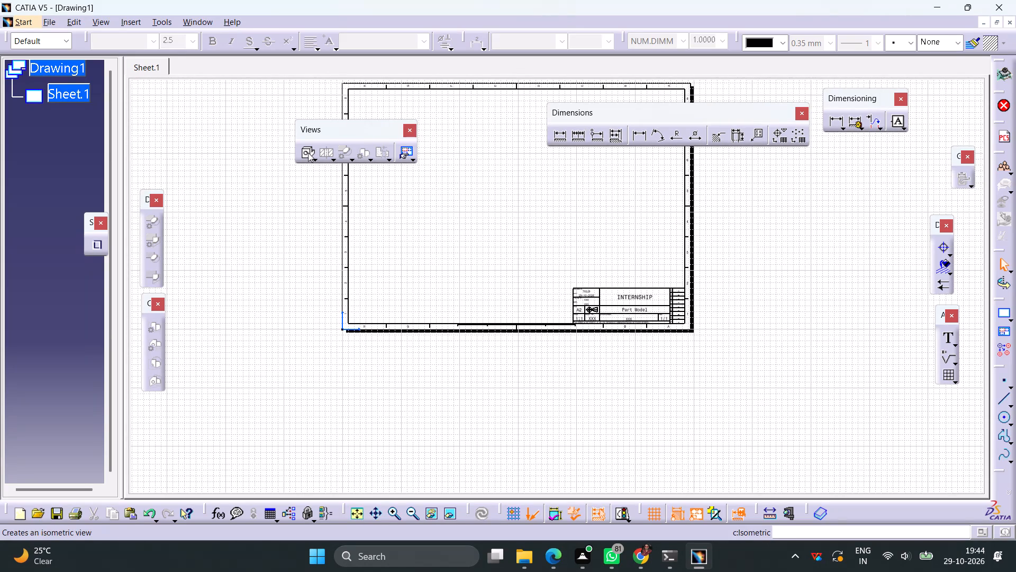
{"action": "left_click", "coordinate": [312, 160]}
{"action": "left_click", "coordinate": [329, 175]}
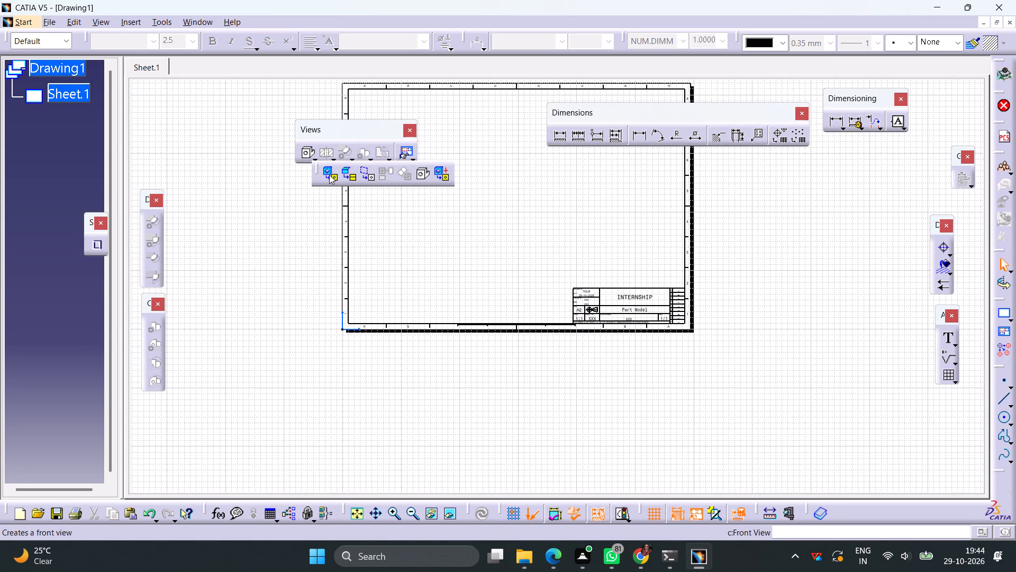
{"action": "left_click", "coordinate": [190, 21]}
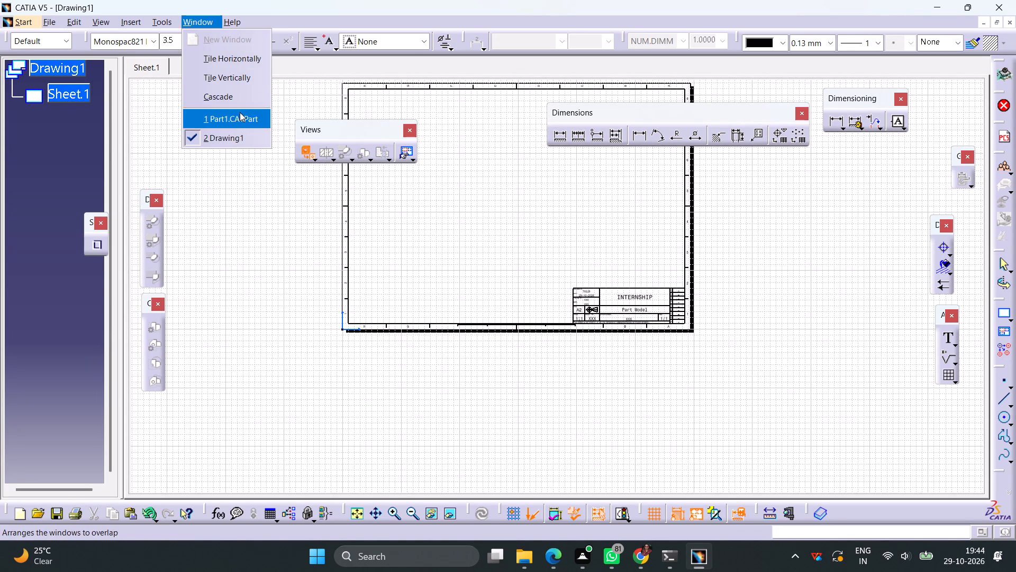
{"action": "left_click", "coordinate": [235, 122]}
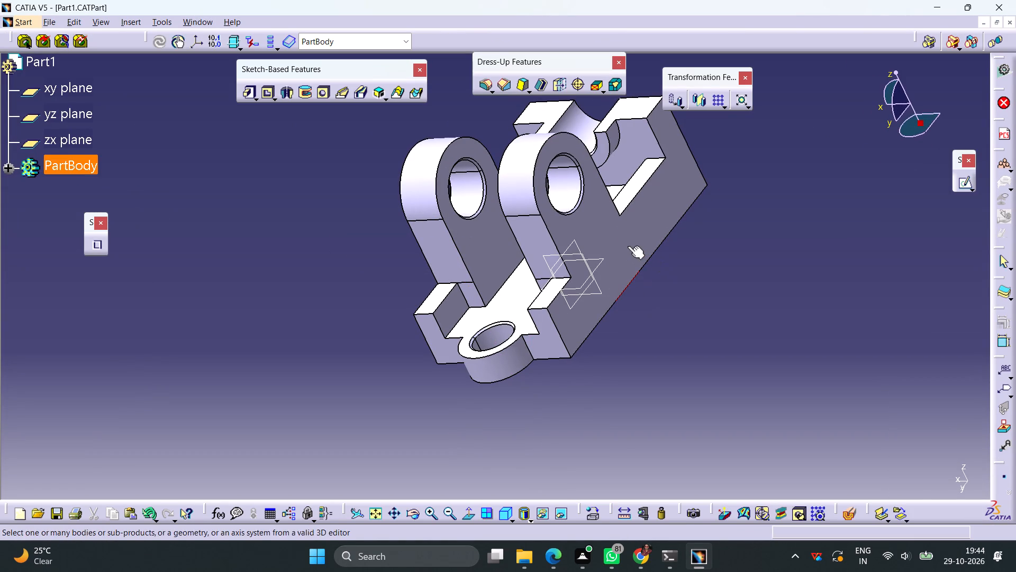
{"action": "left_click", "coordinate": [628, 246]}
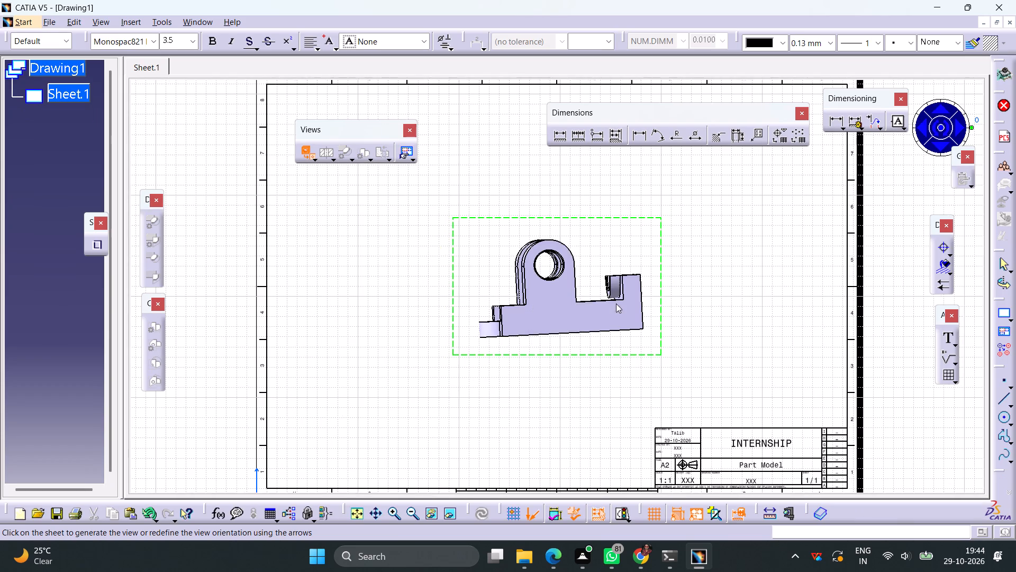
{"action": "middle_click_drag", "start_coordinate": [657, 291], "coordinate": [657, 325], "text": "ctrl"}
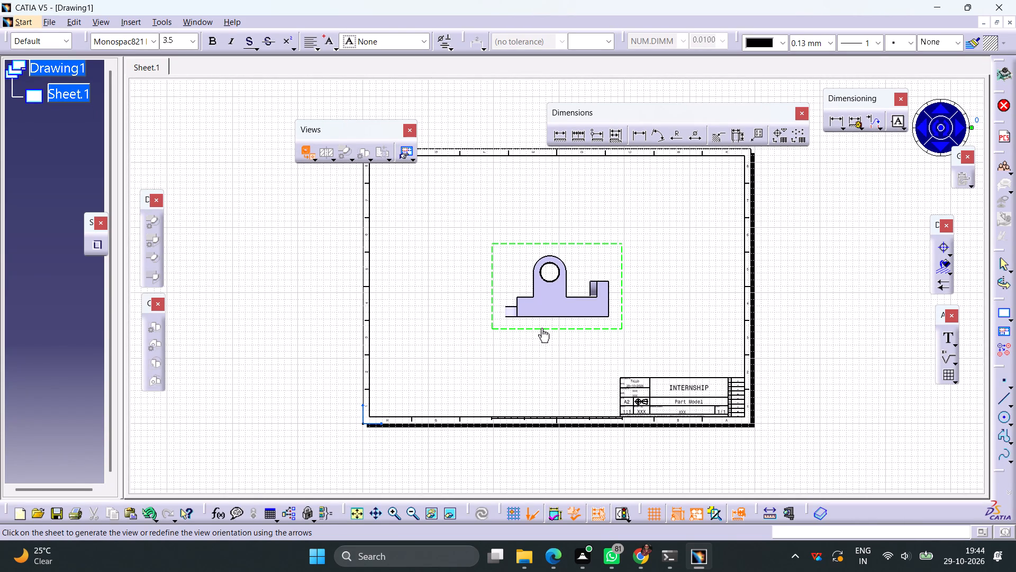
{"action": "left_click_drag", "start_coordinate": [538, 331], "coordinate": [528, 342]}
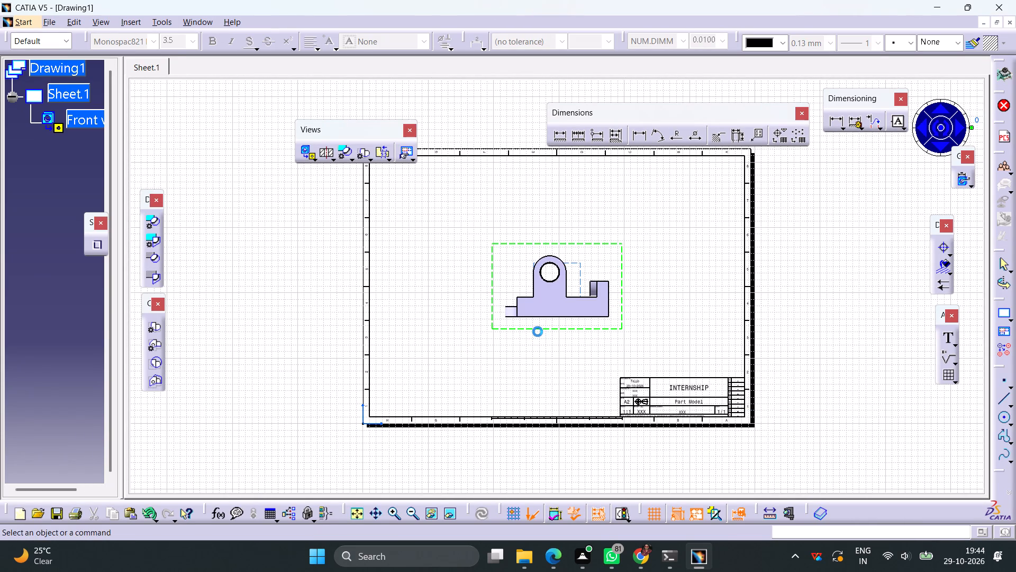
Move the front view to the lower-left area of the drawing sheet.
{"action": "left_click_drag", "start_coordinate": [531, 336], "coordinate": [418, 390]}
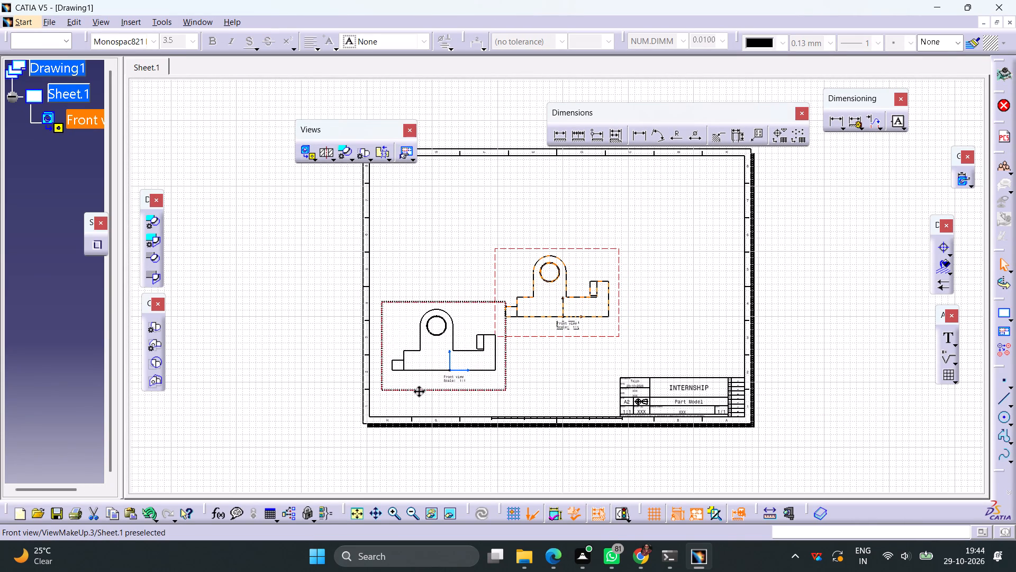
{"action": "left_click_drag", "start_coordinate": [418, 390], "coordinate": [410, 372]}
Enable hidden lines, center lines and axes in the display properties of the front view.
{"action": "right_click", "coordinate": [499, 302]}
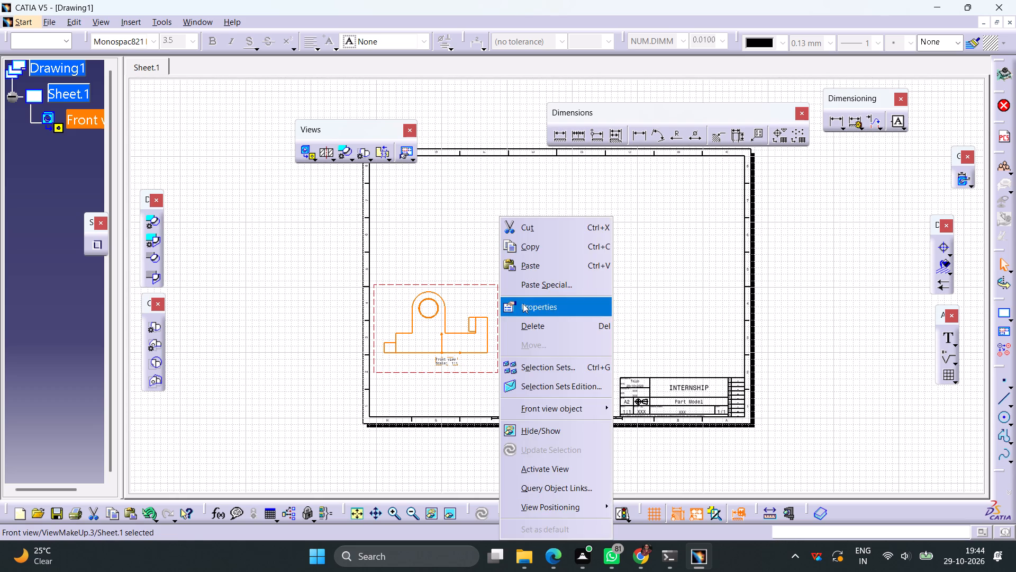
{"action": "left_click", "coordinate": [527, 308]}
{"action": "left_click", "coordinate": [690, 282]}
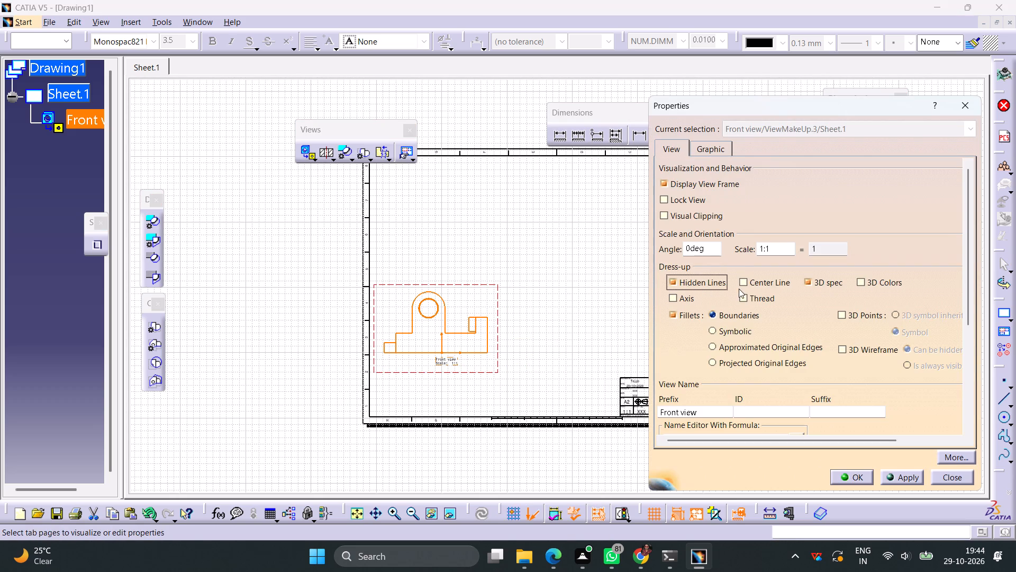
{"action": "left_click", "coordinate": [764, 283]}
{"action": "left_click", "coordinate": [675, 296]}
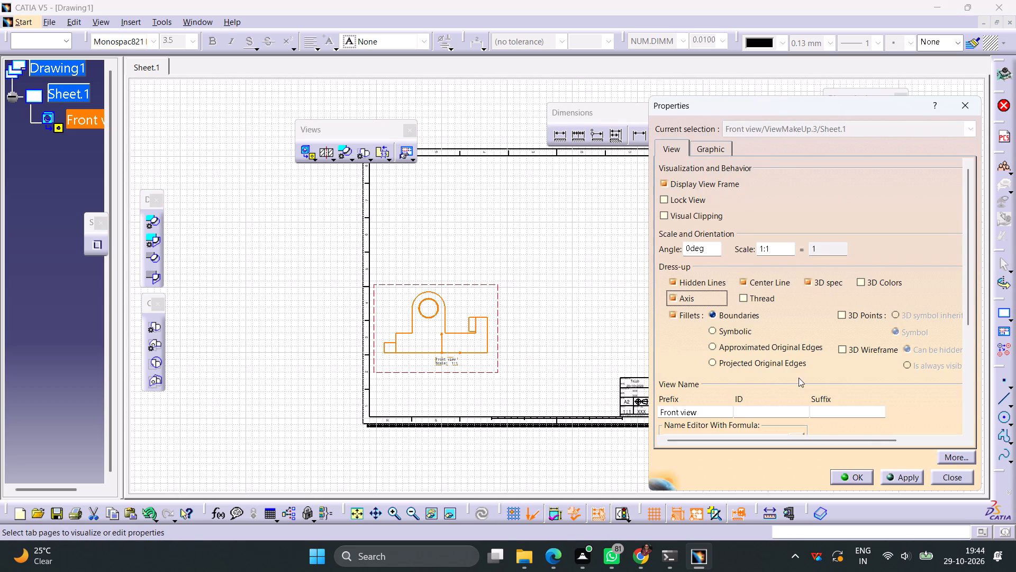
{"action": "left_click", "coordinate": [888, 478]}
{"action": "left_click", "coordinate": [855, 478]}
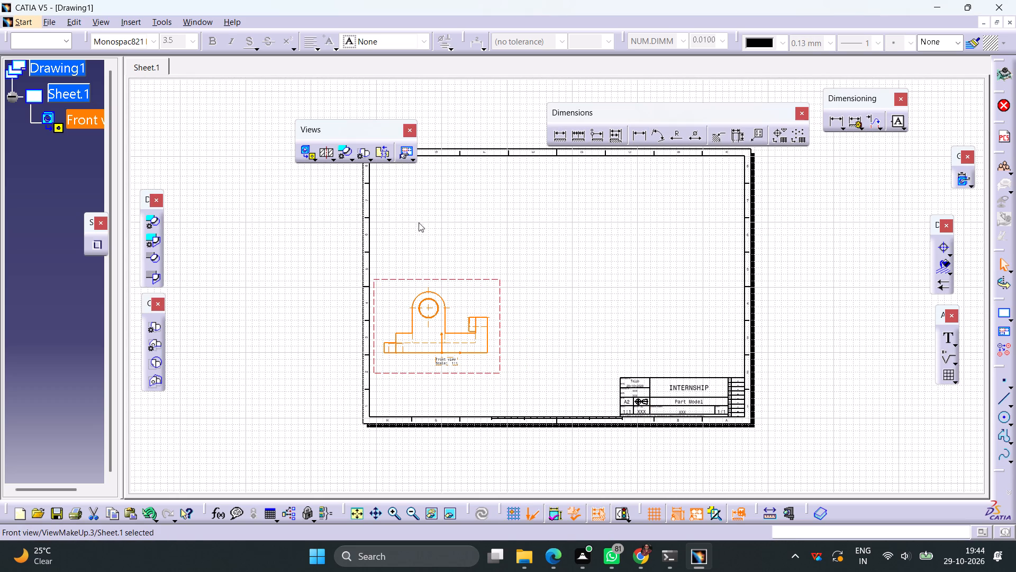
Project a top view above the front view and a right view to its right, aligned with the front view.
{"action": "left_click", "coordinate": [312, 159]}
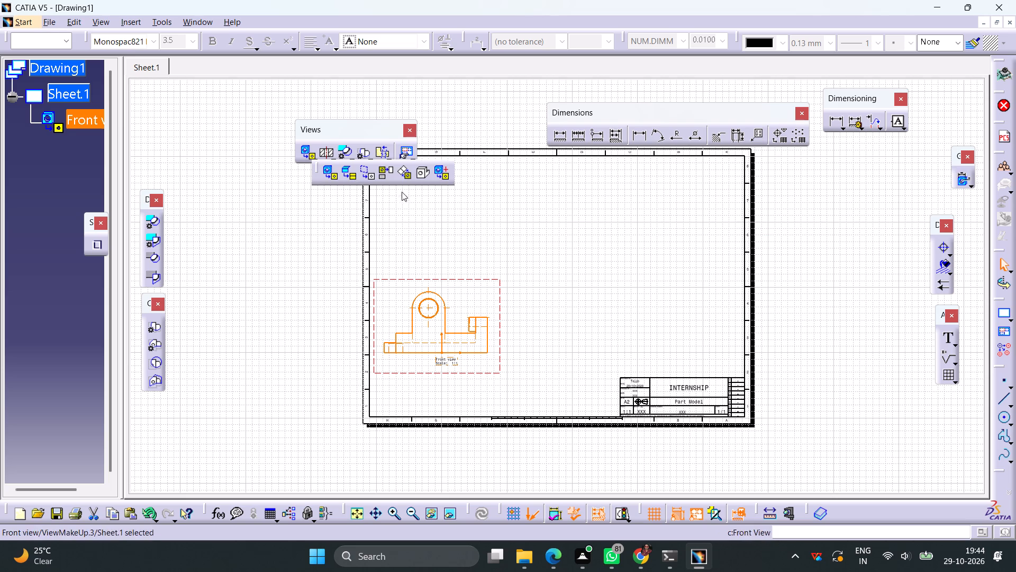
{"action": "left_click", "coordinate": [383, 174]}
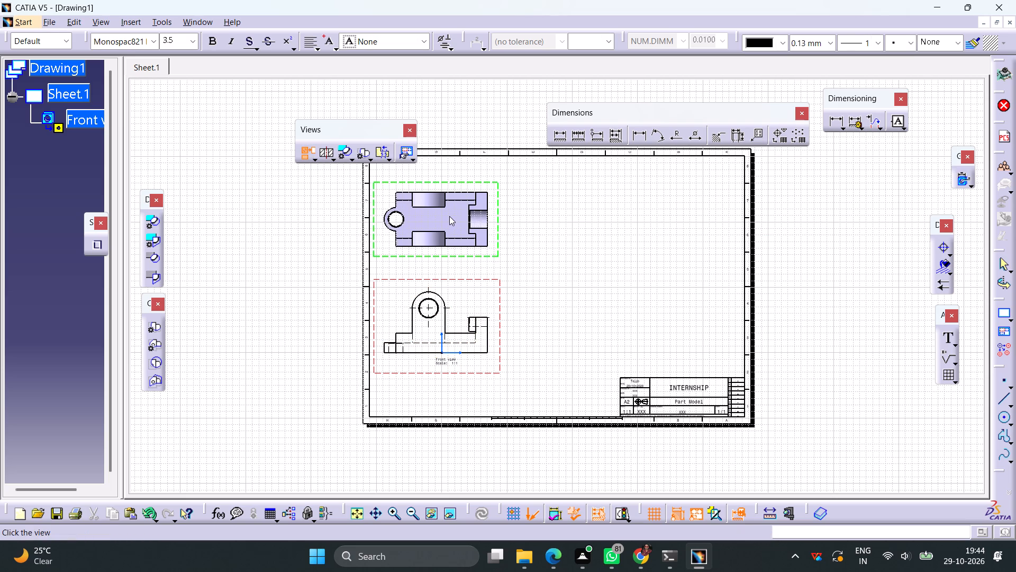
{"action": "left_click", "coordinate": [449, 215]}
{"action": "left_click", "coordinate": [306, 152]}
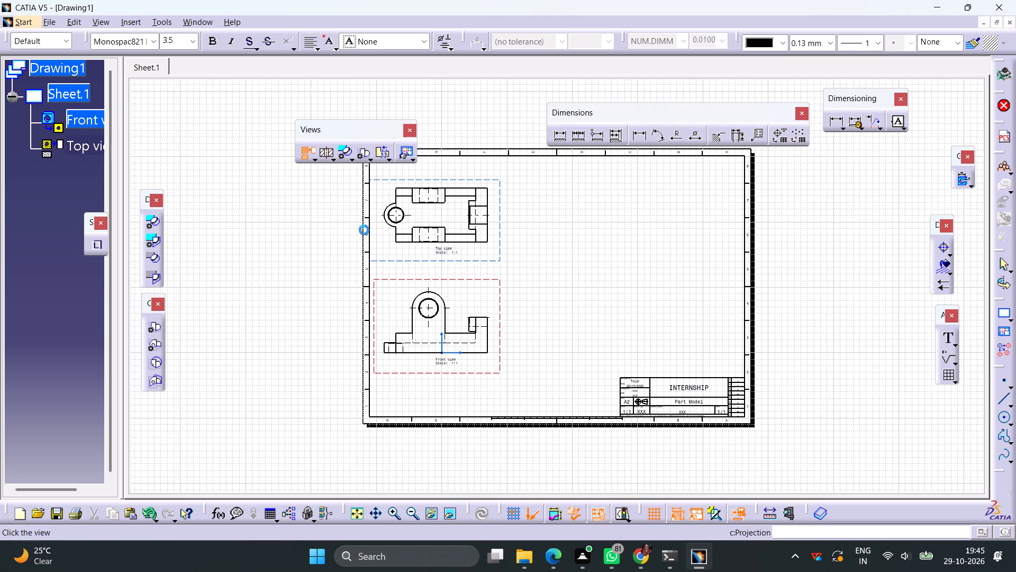
{"action": "left_click", "coordinate": [567, 319]}
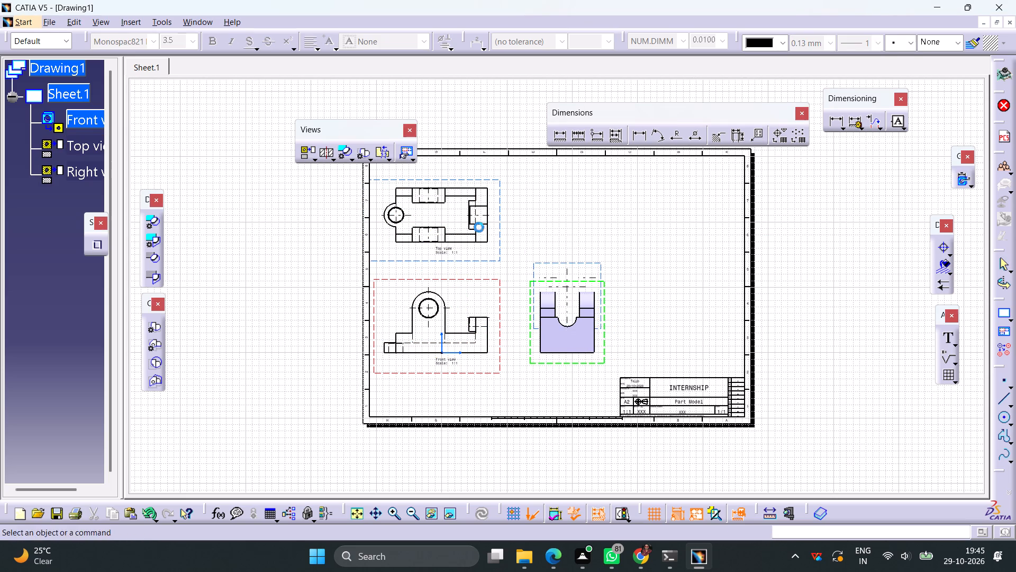
Create an isometric view from the Part1 3D model and place it in the upper-right area of the drawing sheet.
{"action": "left_click", "coordinate": [315, 160]}
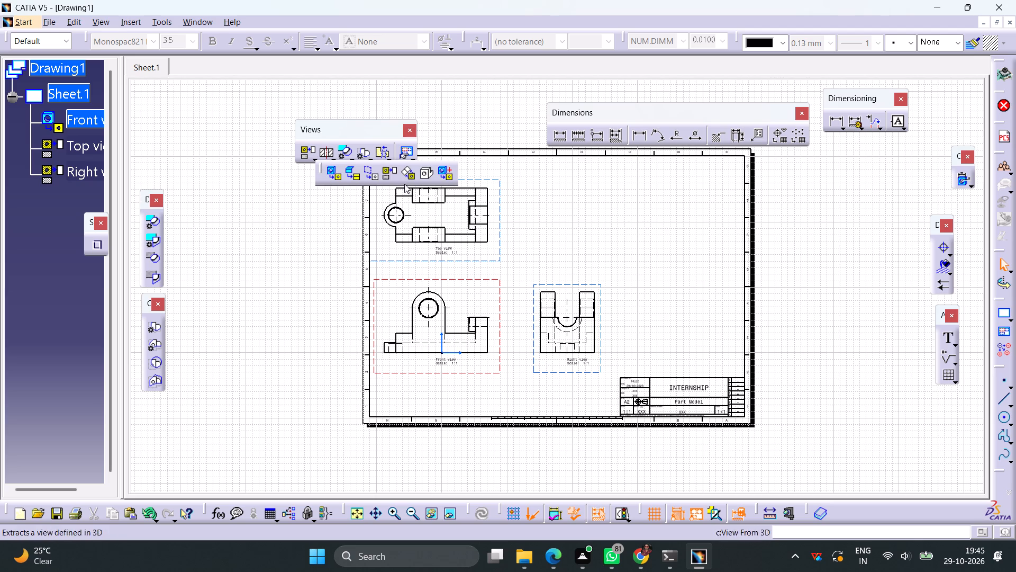
{"action": "left_click", "coordinate": [423, 174]}
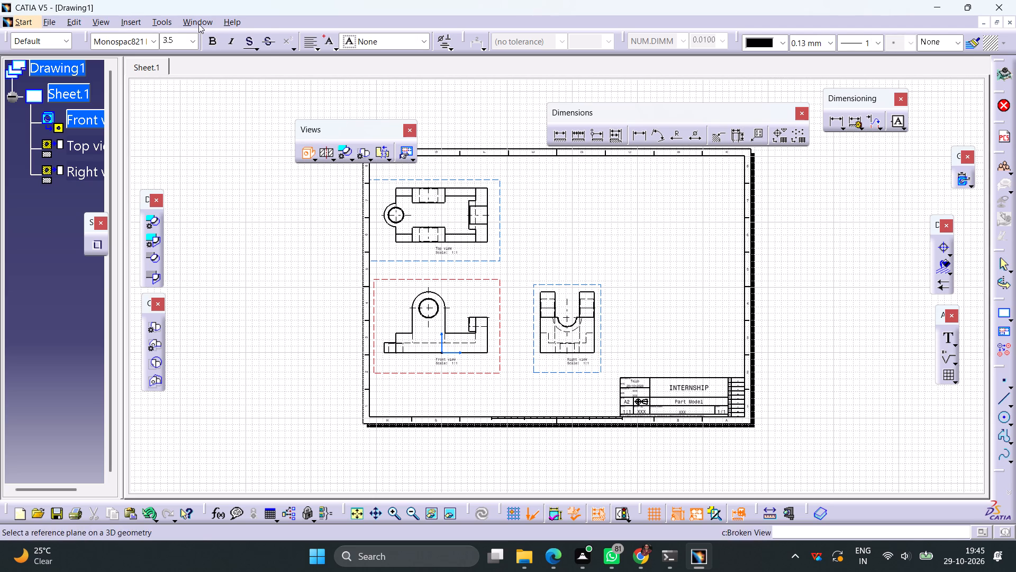
{"action": "left_click", "coordinate": [197, 24]}
{"action": "left_click", "coordinate": [217, 112]}
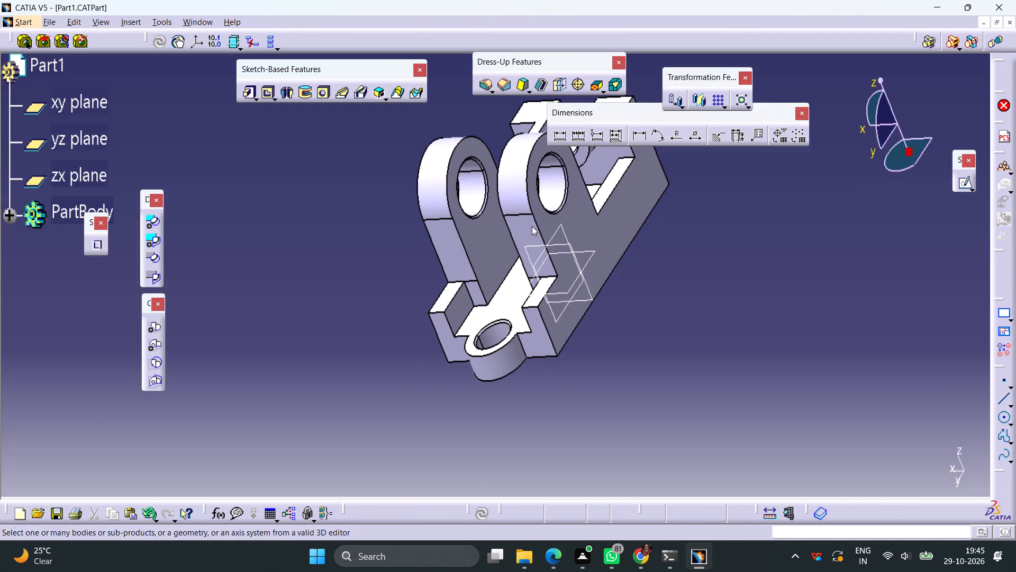
{"action": "left_click", "coordinate": [579, 225]}
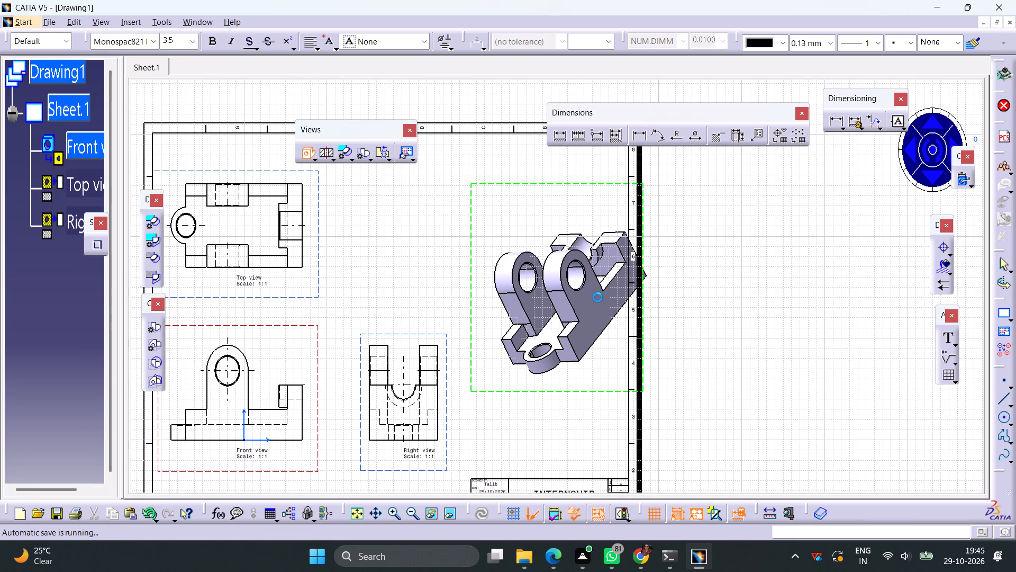
{"action": "middle_click_drag", "start_coordinate": [602, 315], "coordinate": [584, 348], "text": "ctrl"}
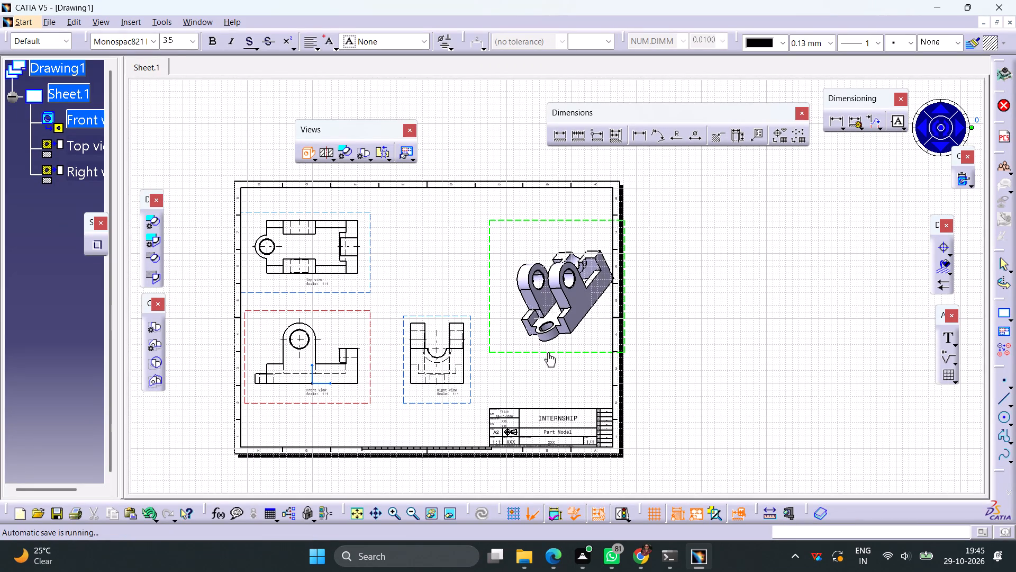
{"action": "left_click_drag", "start_coordinate": [547, 352], "coordinate": [533, 323]}
{"action": "left_click", "coordinate": [661, 337]}
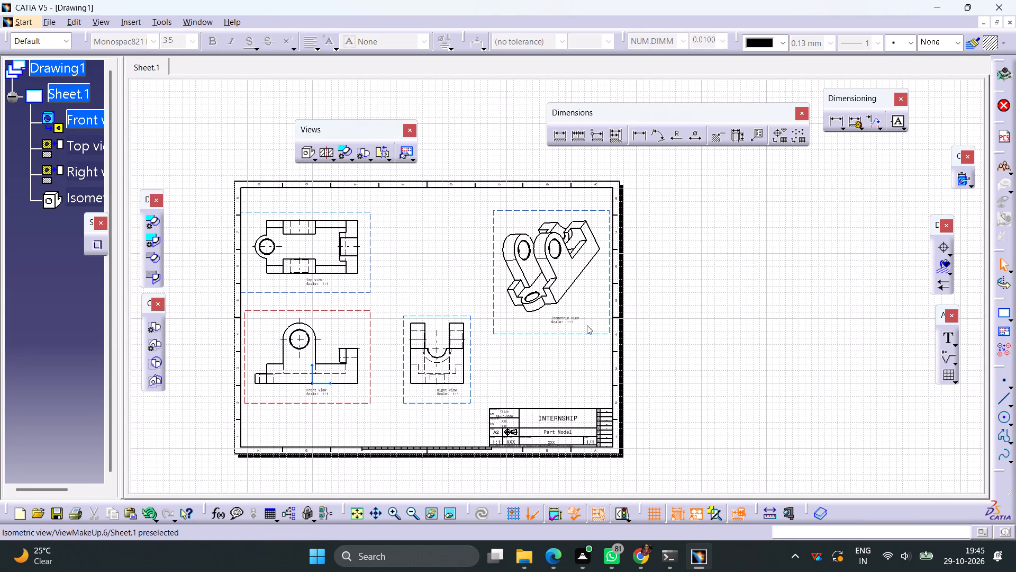
Make the isometric view the active view.
{"action": "right_click", "coordinate": [586, 337]}
{"action": "left_click", "coordinate": [636, 271]}
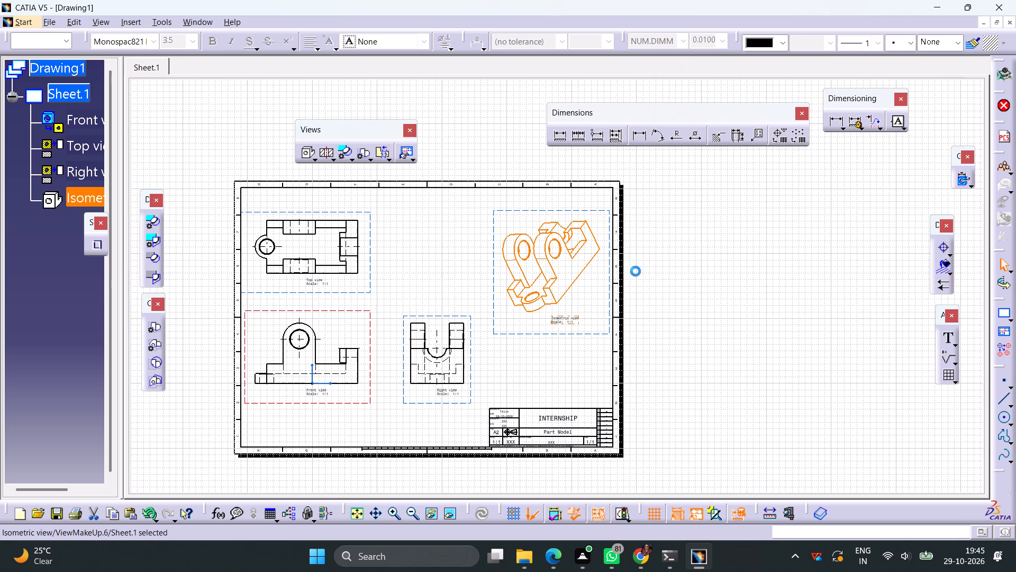
Set the isometric view's generation mode to Raster, with Shading with edges and High quality for visualization.
{"action": "right_click", "coordinate": [577, 334]}
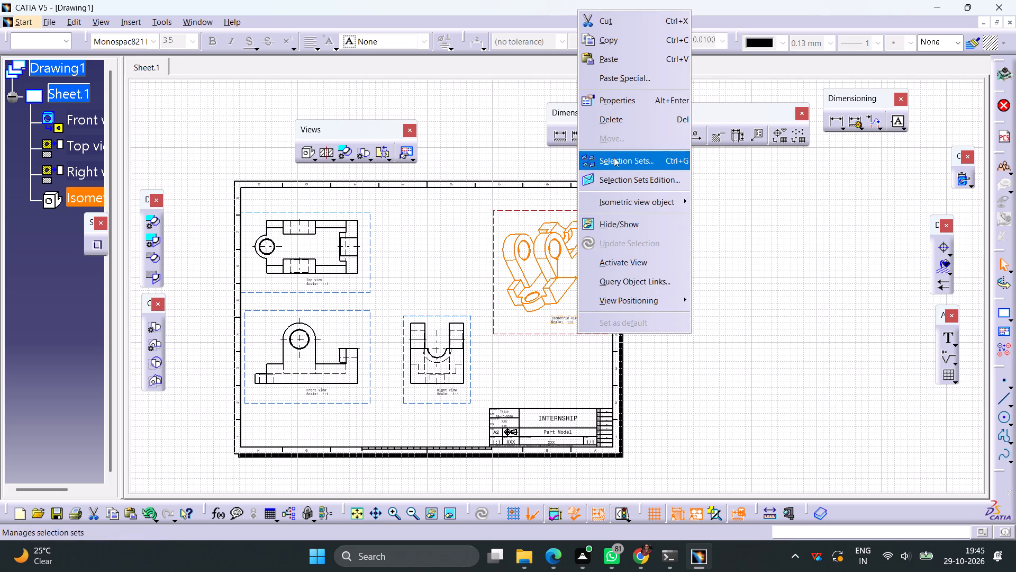
{"action": "left_click", "coordinate": [614, 101]}
{"action": "scroll", "coordinate": [785, 375], "scroll_direction": "down", "scroll_amount": 2}
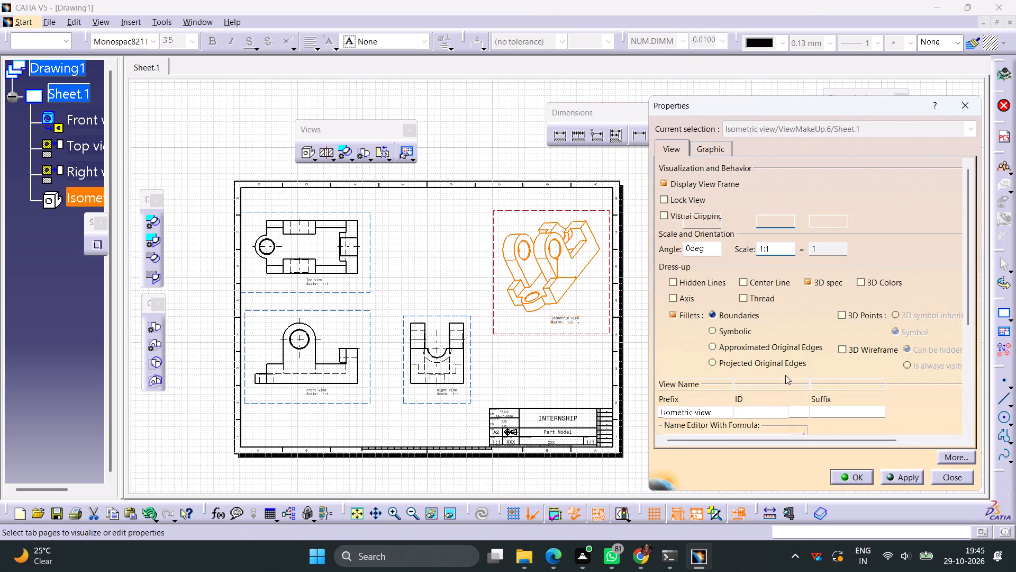
{"action": "scroll", "coordinate": [785, 375], "scroll_direction": "down", "scroll_amount": 5}
{"action": "left_click", "coordinate": [856, 404]}
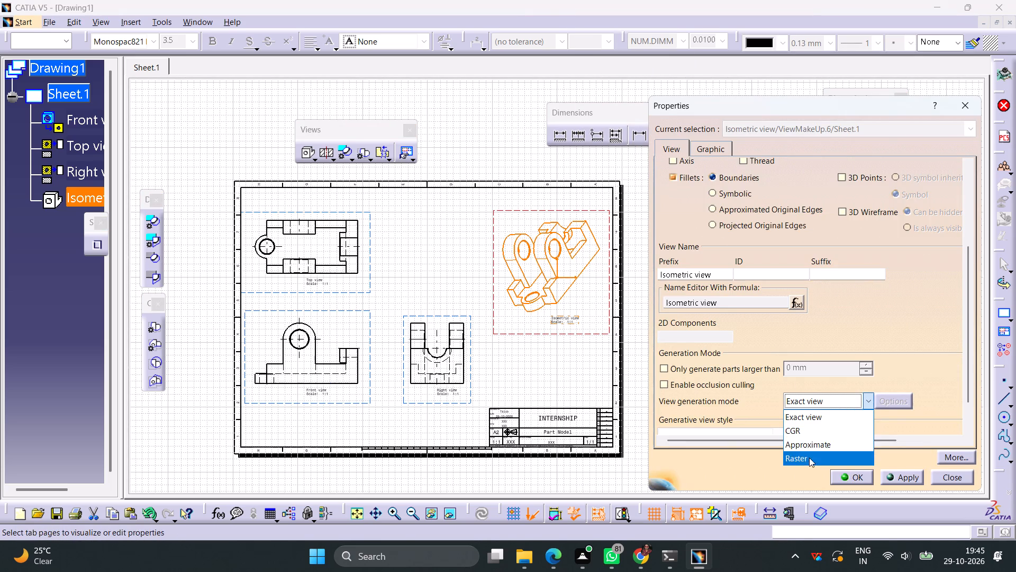
{"action": "left_click", "coordinate": [809, 461]}
{"action": "left_click", "coordinate": [892, 400]}
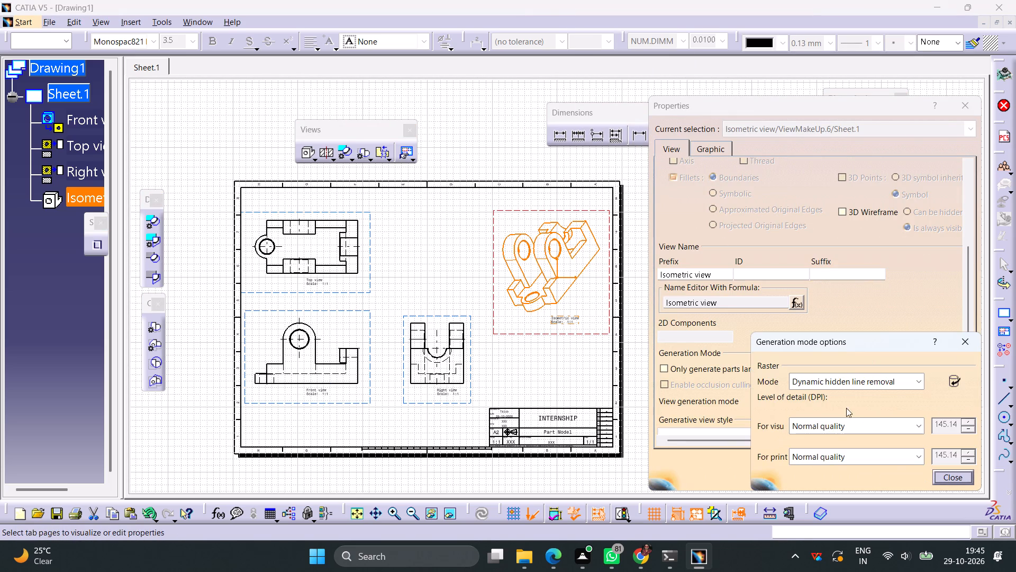
{"action": "left_click", "coordinate": [868, 384]}
{"action": "left_click", "coordinate": [829, 424]}
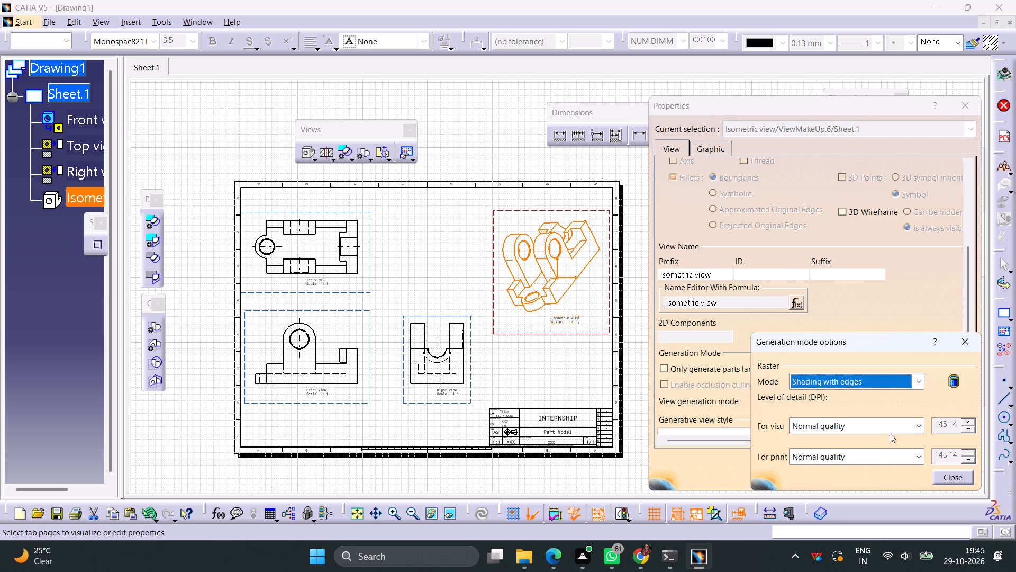
{"action": "left_click", "coordinate": [888, 432]}
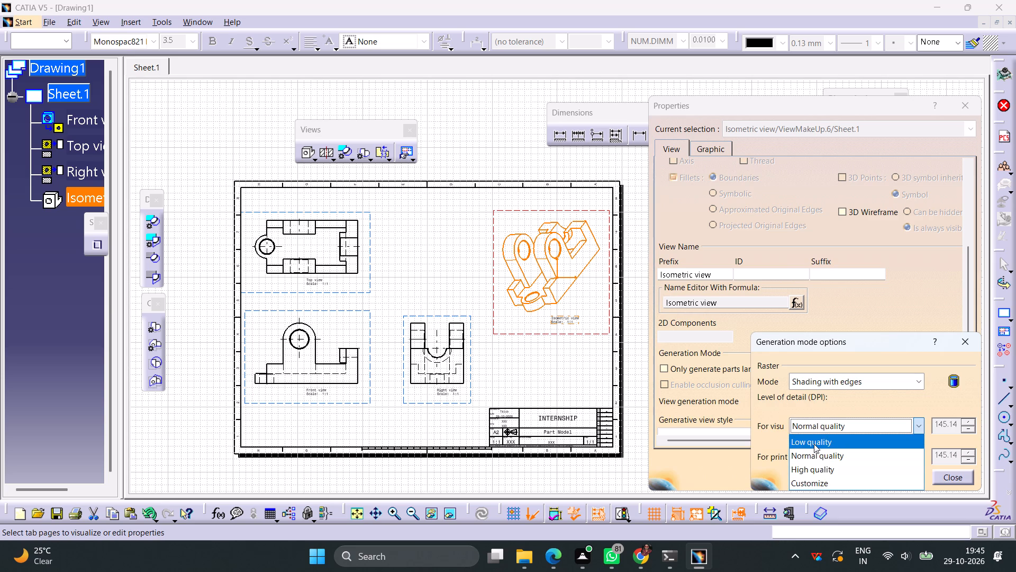
{"action": "left_click", "coordinate": [813, 466]}
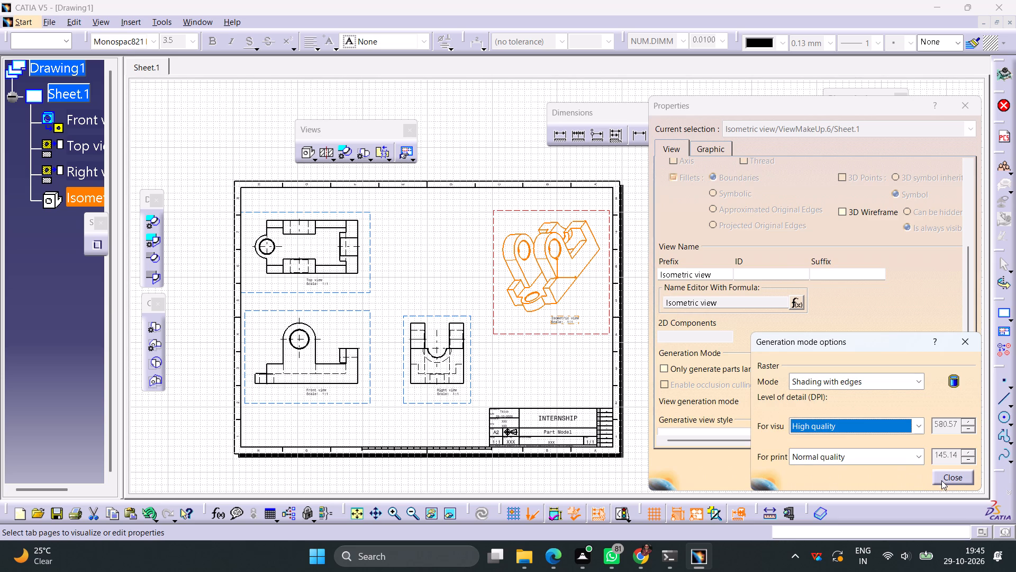
{"action": "left_click", "coordinate": [941, 481]}
{"action": "left_click", "coordinate": [903, 473]}
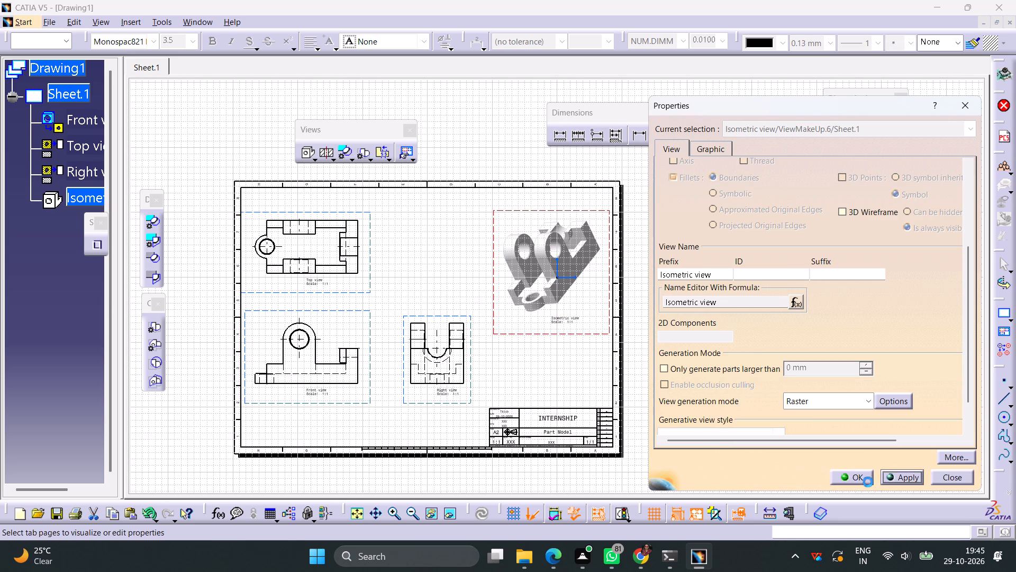
{"action": "left_click", "coordinate": [860, 477]}
{"action": "left_click_drag", "start_coordinate": [713, 365], "coordinate": [714, 371]}
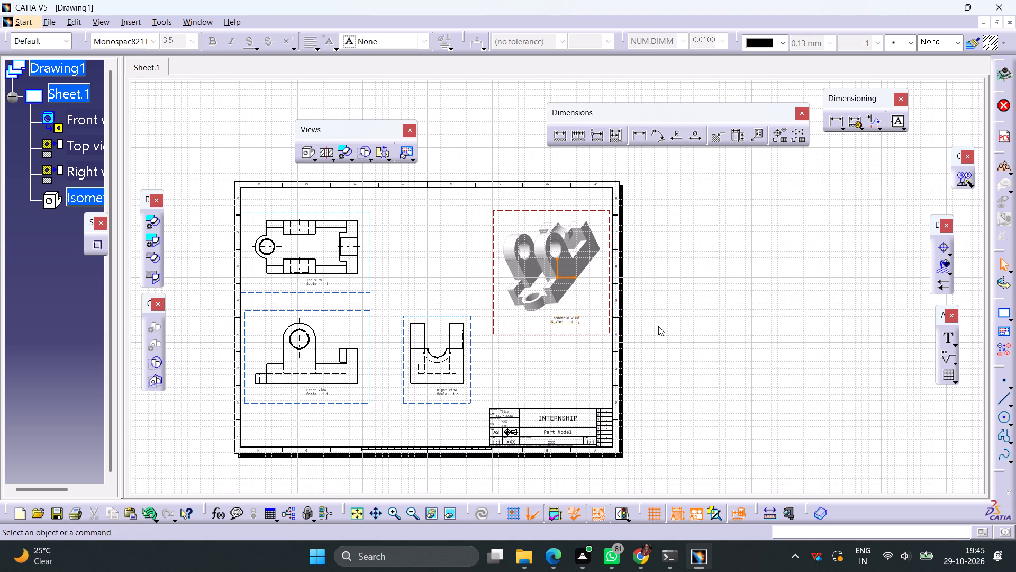
{"action": "left_click", "coordinate": [658, 326]}
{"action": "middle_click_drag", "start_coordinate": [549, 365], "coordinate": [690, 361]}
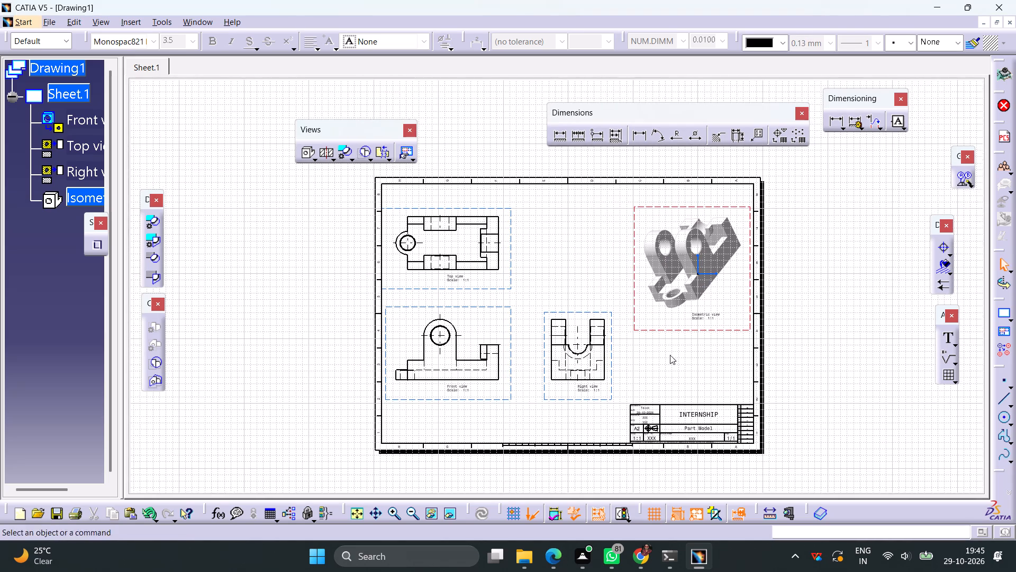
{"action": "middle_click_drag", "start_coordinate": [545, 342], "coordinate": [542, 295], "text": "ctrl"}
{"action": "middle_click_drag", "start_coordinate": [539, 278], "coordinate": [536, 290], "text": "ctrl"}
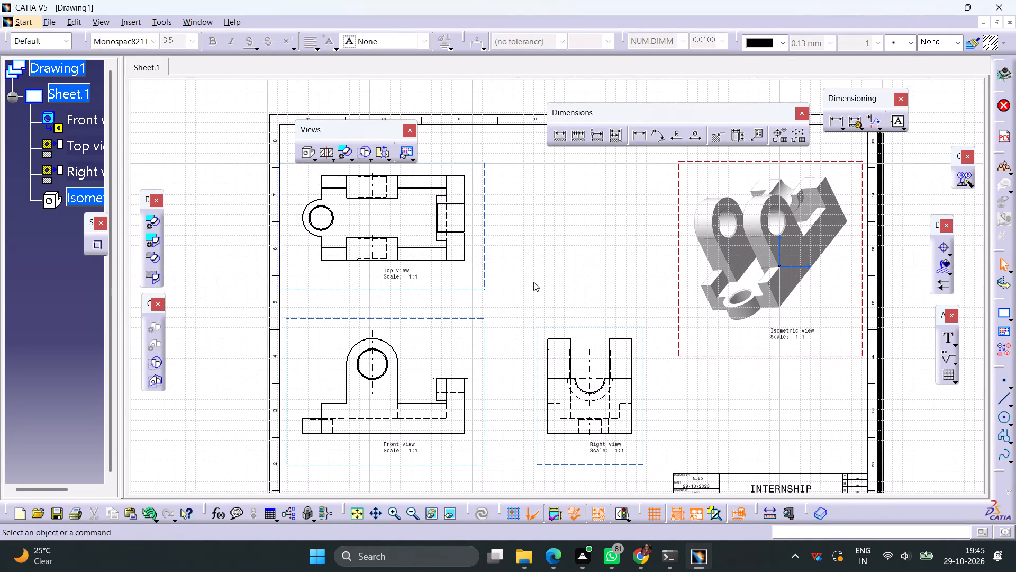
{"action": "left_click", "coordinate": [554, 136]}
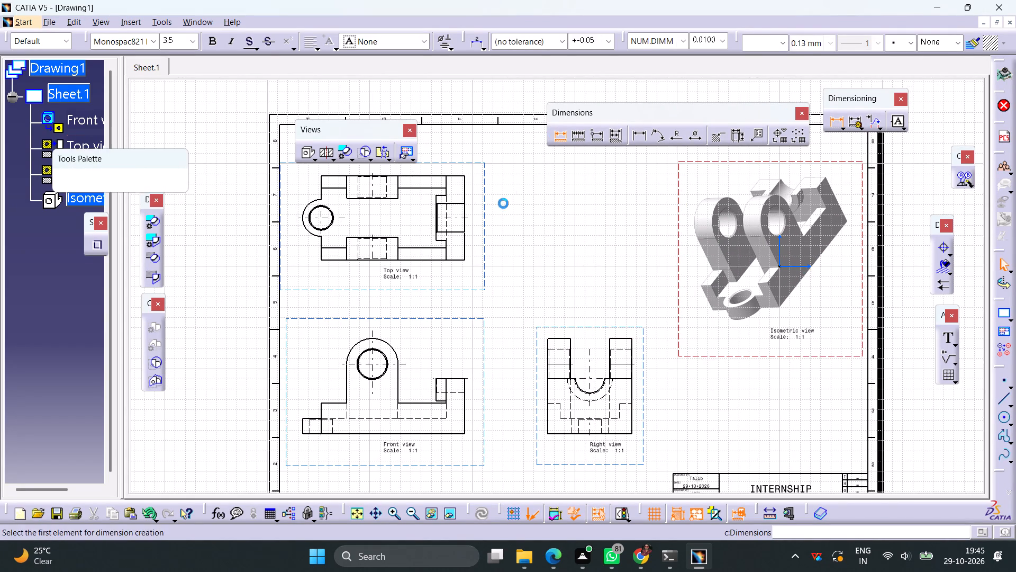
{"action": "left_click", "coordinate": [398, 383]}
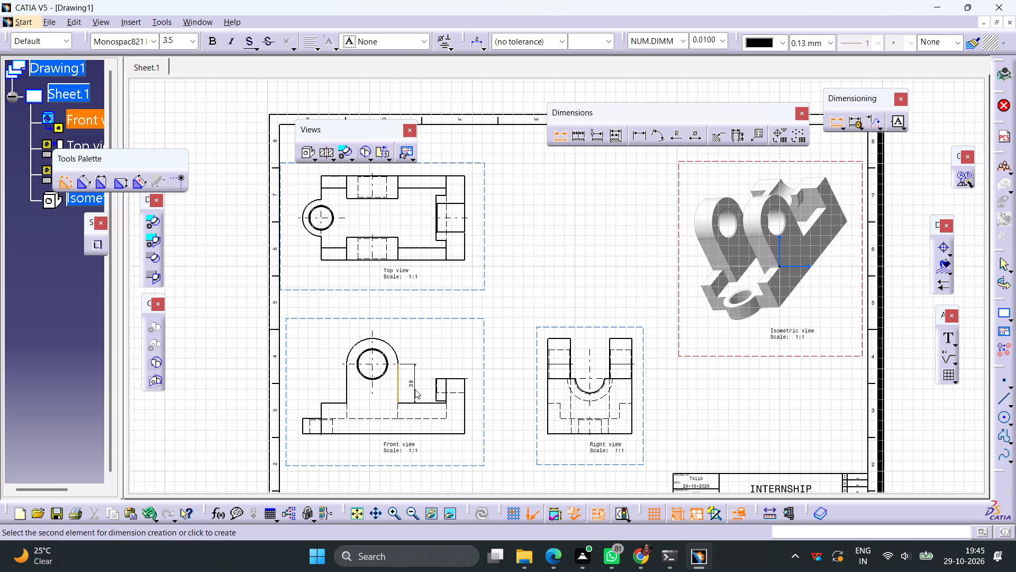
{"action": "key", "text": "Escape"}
Dimension the vertical distance from the hidden floor line to the lug bore's horizontal centerline in the front view, placing it left of the lug.
{"action": "left_click", "coordinate": [555, 135]}
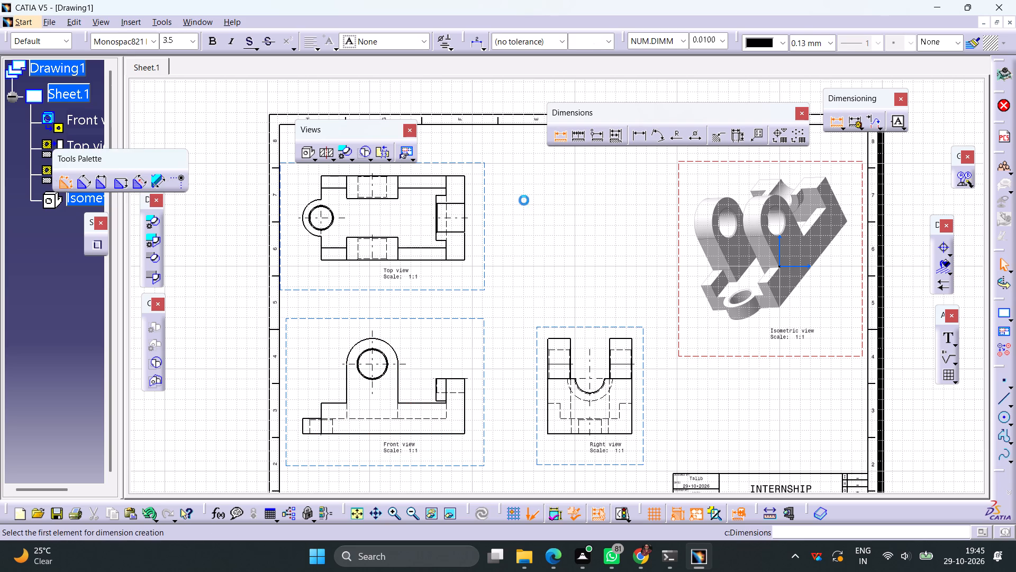
{"action": "left_click", "coordinate": [386, 421]}
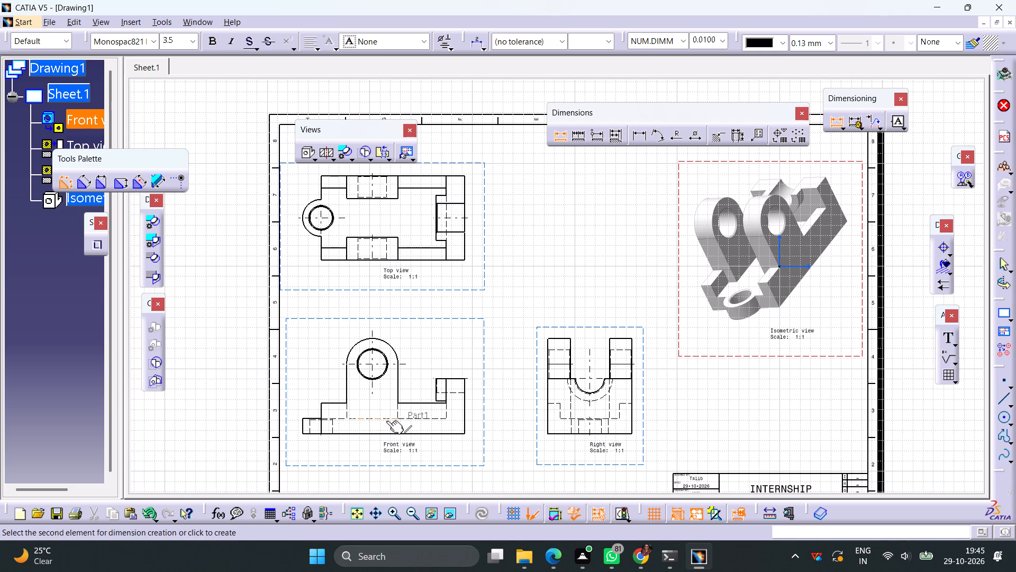
{"action": "left_click", "coordinate": [392, 363]}
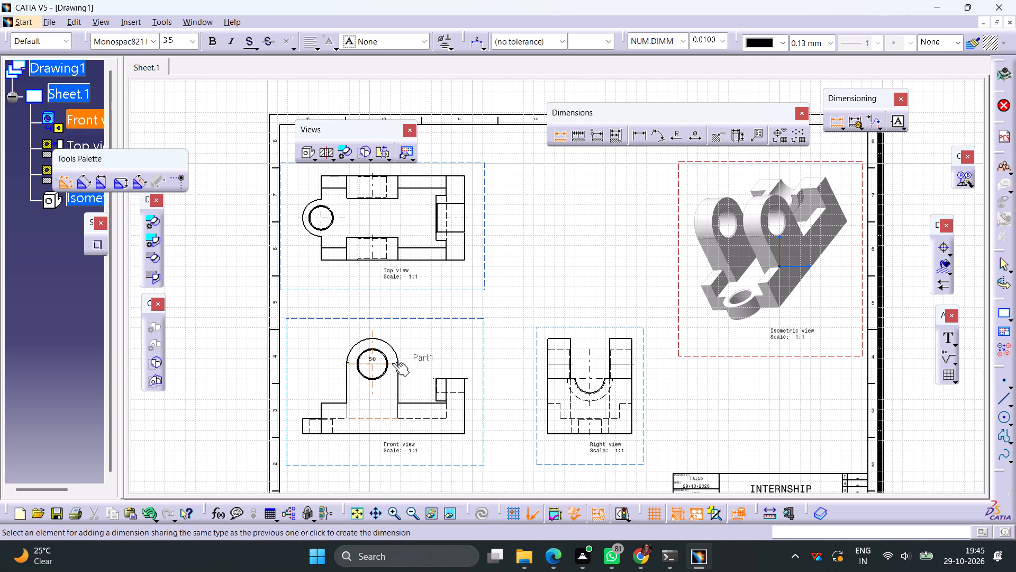
{"action": "left_click", "coordinate": [335, 387]}
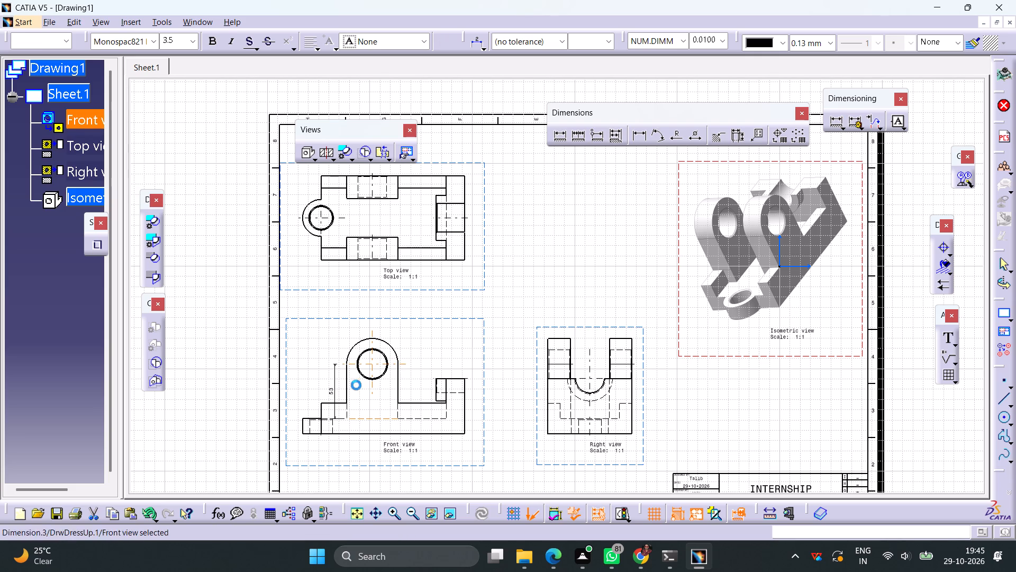
Dimension the diameters of the lug's outer arc and inner bore circle in the front view, placing both to the lug's upper right.
{"action": "left_click", "coordinate": [692, 132]}
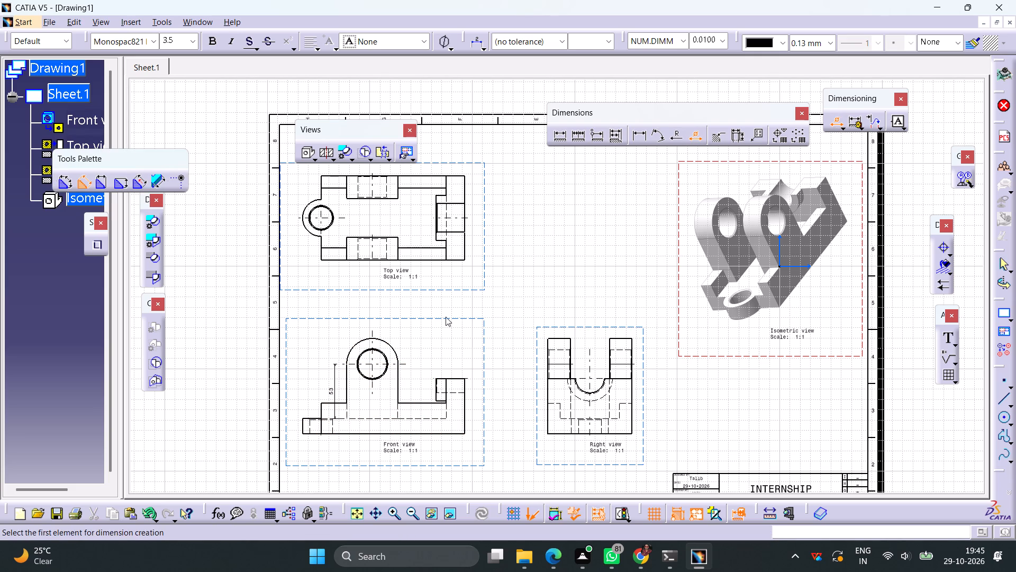
{"action": "middle_click_drag", "start_coordinate": [405, 356], "coordinate": [406, 293], "text": "ctrl"}
{"action": "middle_click_drag", "start_coordinate": [348, 355], "coordinate": [548, 357]}
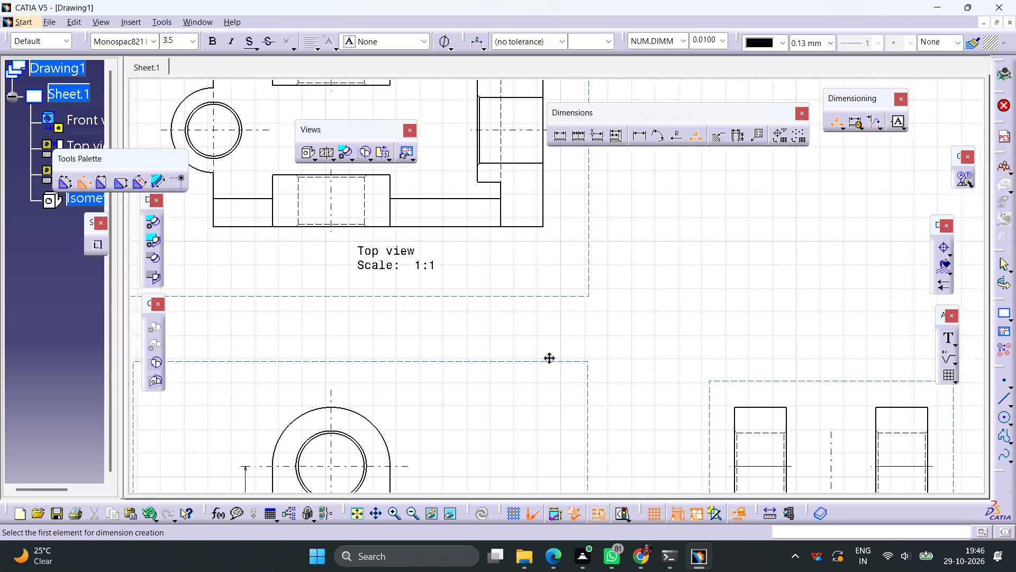
{"action": "middle_click_drag", "start_coordinate": [548, 357], "coordinate": [556, 369]}
{"action": "left_click", "coordinate": [387, 444]}
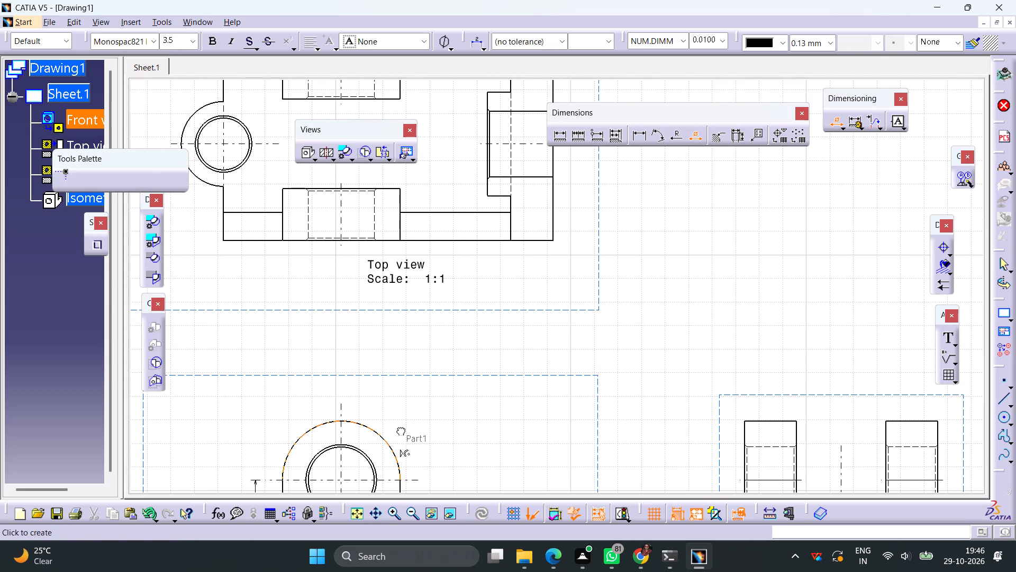
{"action": "left_click", "coordinate": [411, 403]}
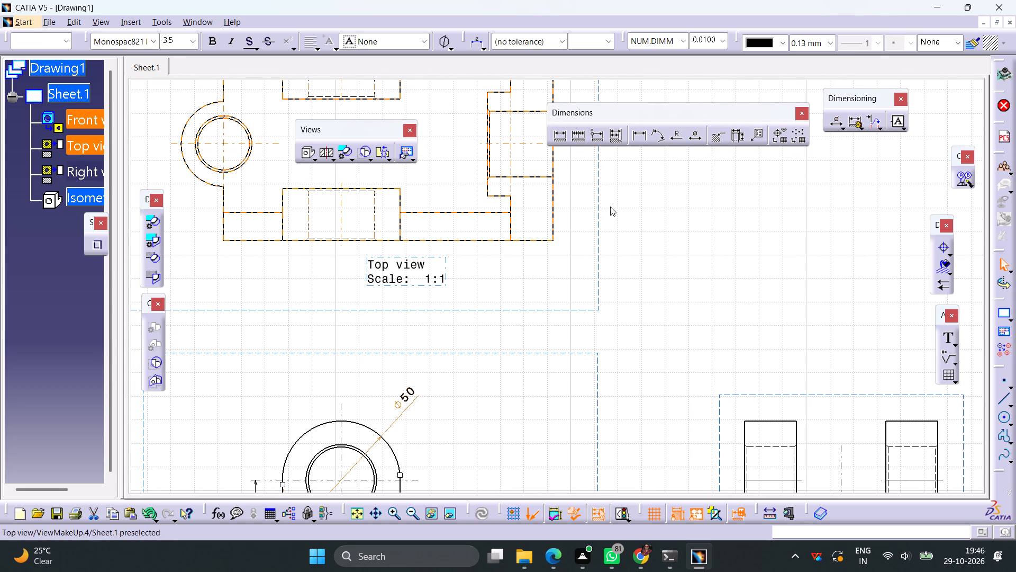
{"action": "left_click", "coordinate": [698, 137]}
{"action": "left_click", "coordinate": [373, 470]}
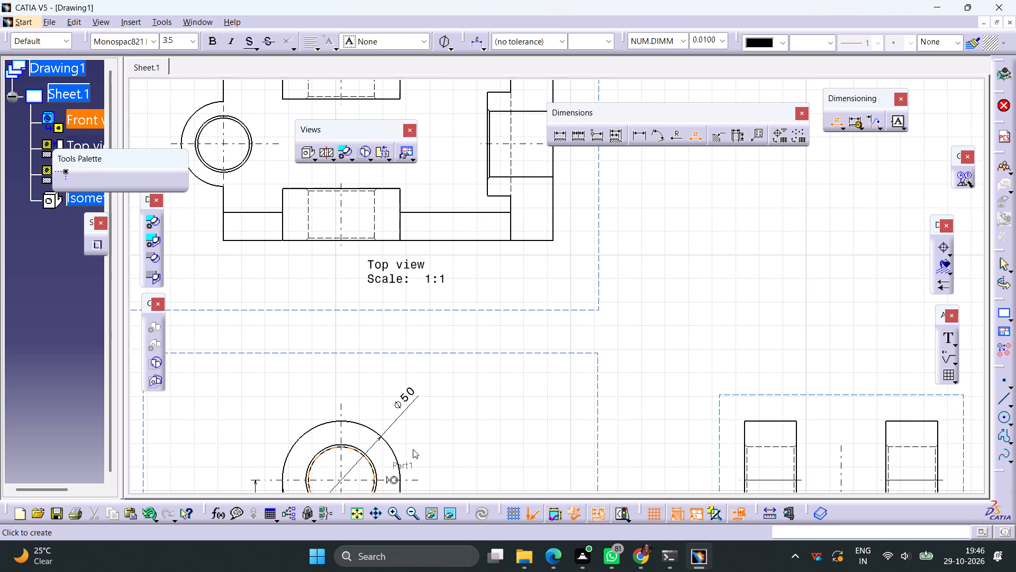
{"action": "left_click", "coordinate": [430, 439]}
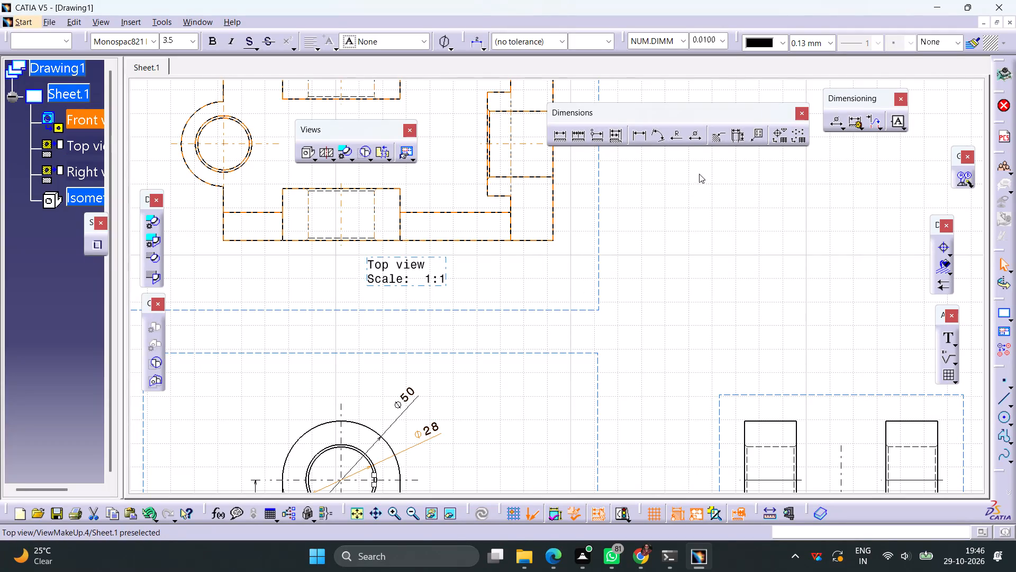
Add a Length x Length chamfer dimension to the end wall bore's lower chamfer in the top view, placed beyond the part's lower-right corner.
{"action": "left_click", "coordinate": [731, 139]}
{"action": "middle_click_drag", "start_coordinate": [528, 234], "coordinate": [527, 224], "text": "ctrl"}
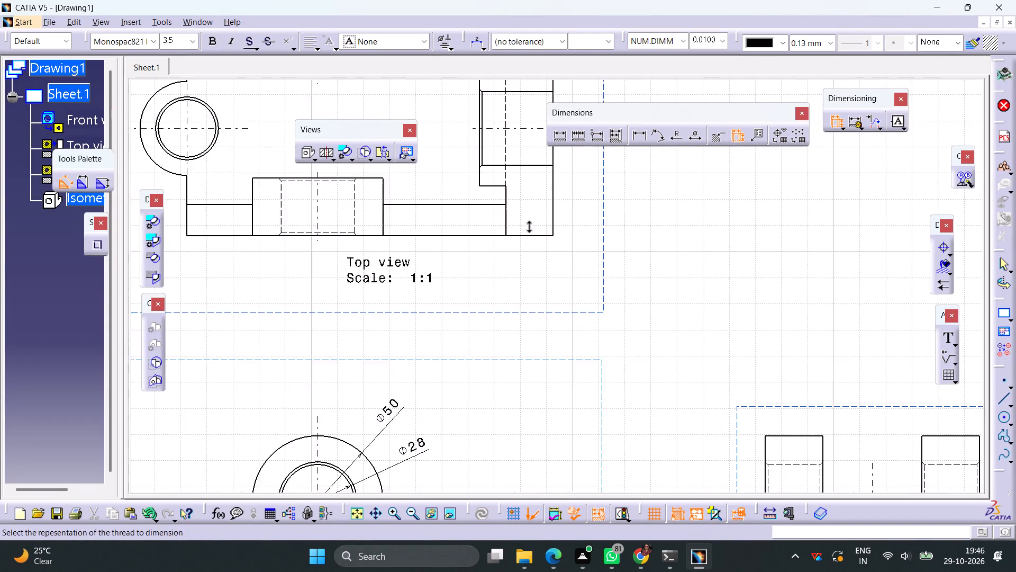
{"action": "middle_click_drag", "start_coordinate": [527, 224], "coordinate": [500, 86], "text": "ctrl"}
{"action": "middle_click_drag", "start_coordinate": [498, 128], "coordinate": [498, 260], "text": "ctrl"}
{"action": "middle_click_drag", "start_coordinate": [502, 200], "coordinate": [497, 224]}
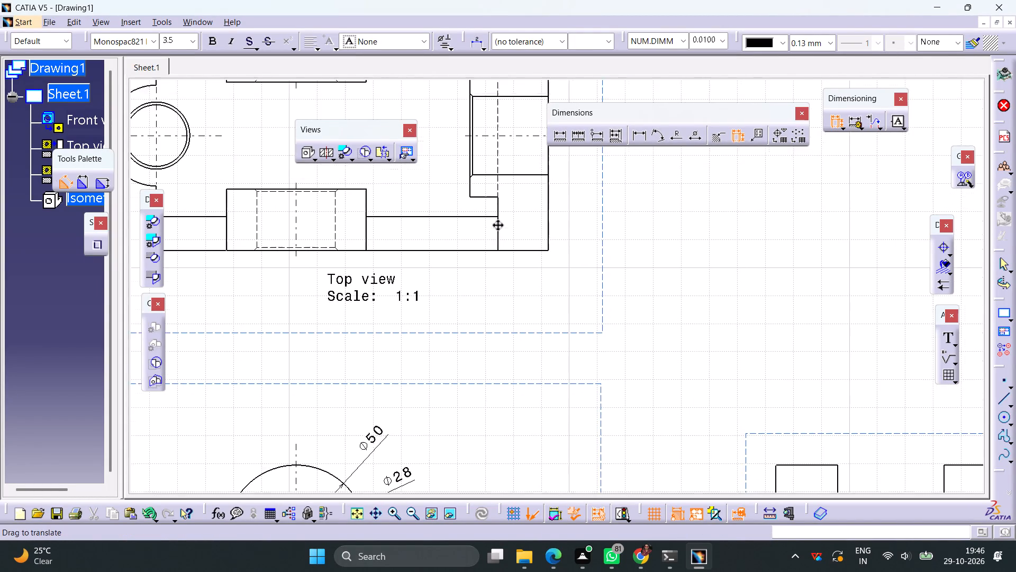
{"action": "middle_click_drag", "start_coordinate": [497, 224], "coordinate": [445, 369]}
{"action": "middle_click_drag", "start_coordinate": [400, 354], "coordinate": [405, 257], "text": "ctrl"}
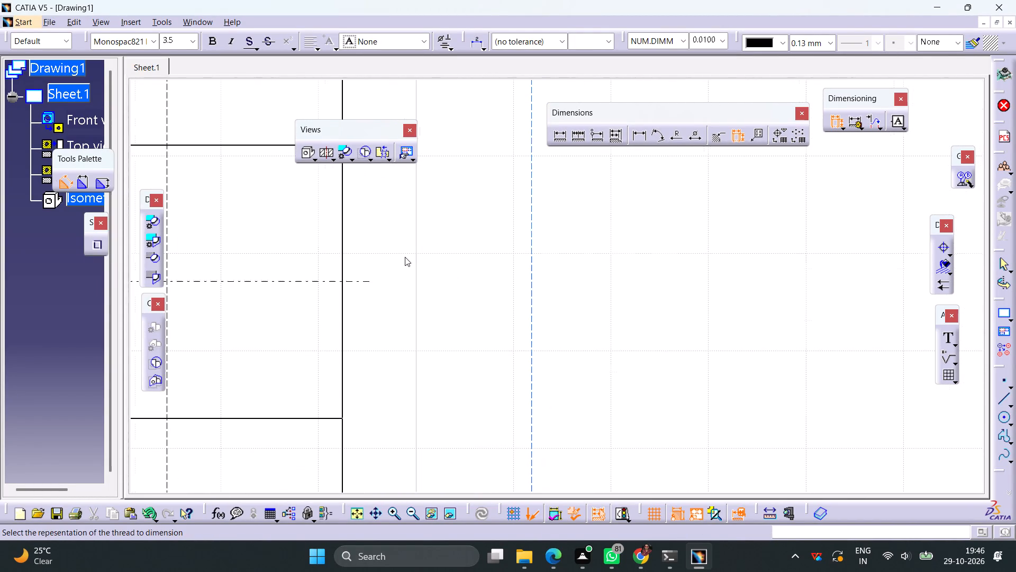
{"action": "middle_click_drag", "start_coordinate": [251, 399], "coordinate": [840, 172]}
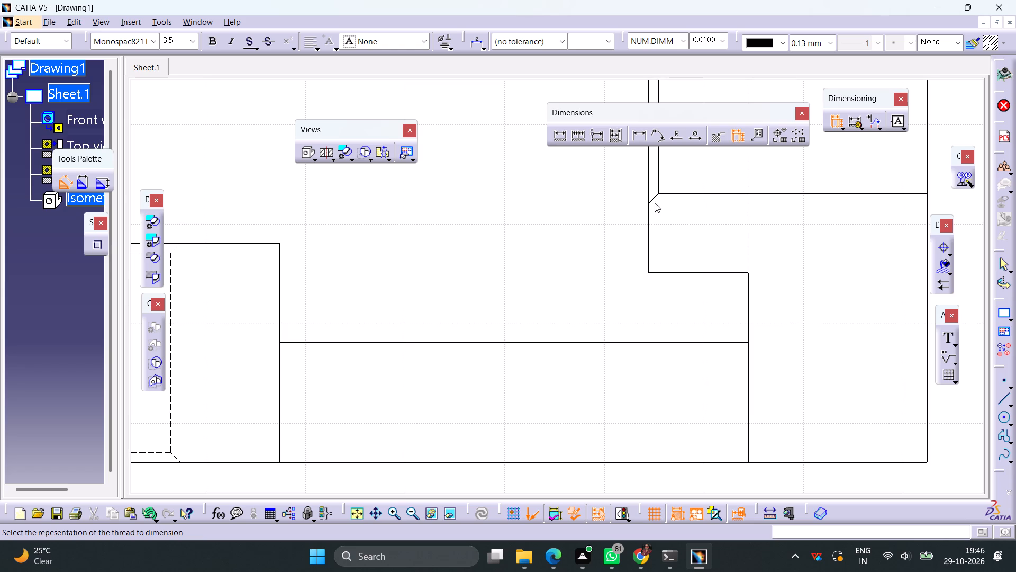
{"action": "middle_click_drag", "start_coordinate": [660, 199], "coordinate": [638, 253], "text": "ctrl"}
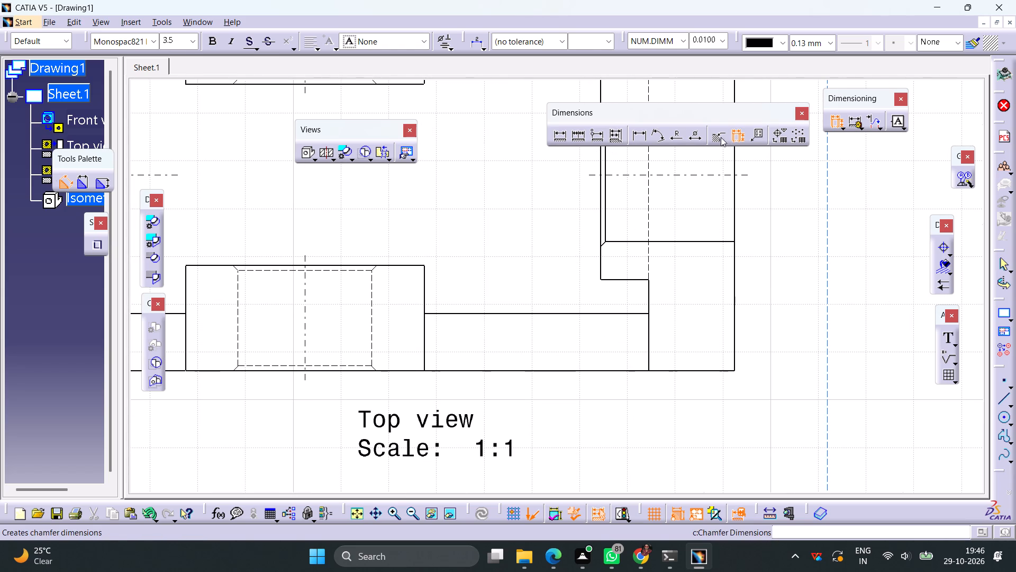
{"action": "left_click", "coordinate": [721, 137]}
{"action": "left_click", "coordinate": [604, 243]}
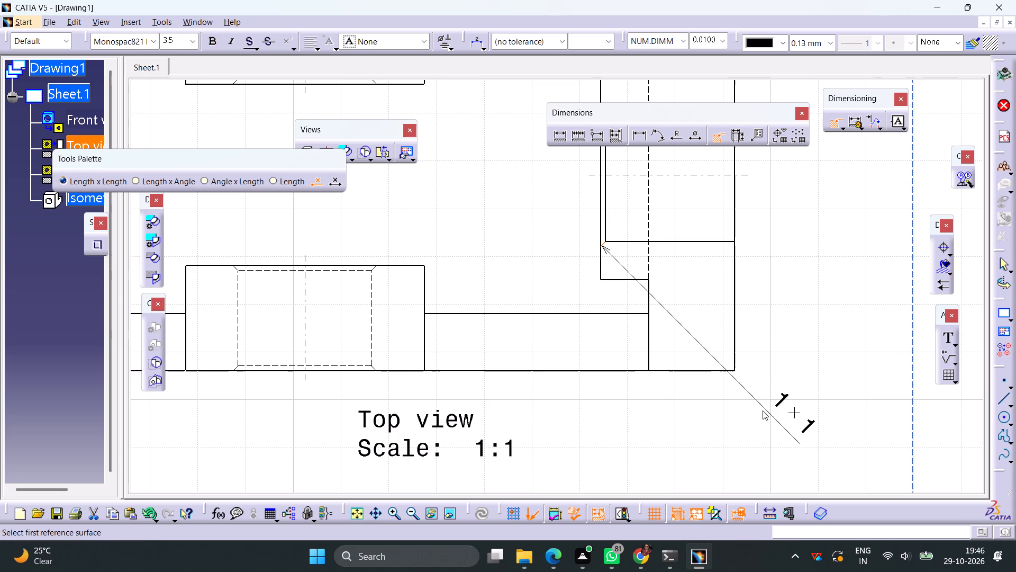
{"action": "left_click", "coordinate": [763, 410]}
Dimension the widths of the projecting pad and the upright end wall in the front view, placing both above the wall.
{"action": "middle_click_drag", "start_coordinate": [784, 292], "coordinate": [691, 421], "text": "ctrl"}
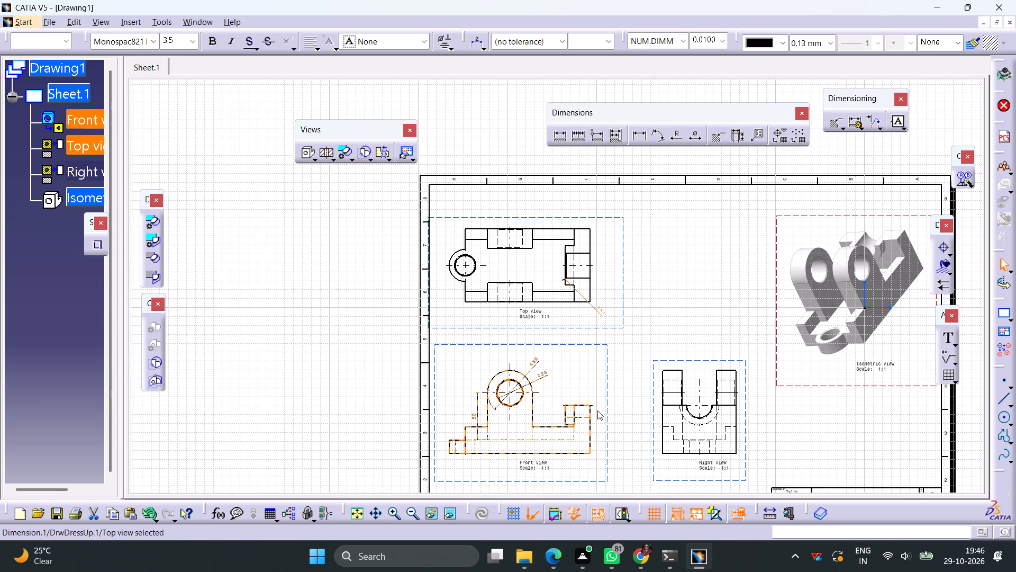
{"action": "middle_click_drag", "start_coordinate": [623, 409], "coordinate": [627, 362], "text": "ctrl"}
{"action": "middle_click_drag", "start_coordinate": [649, 400], "coordinate": [633, 260]}
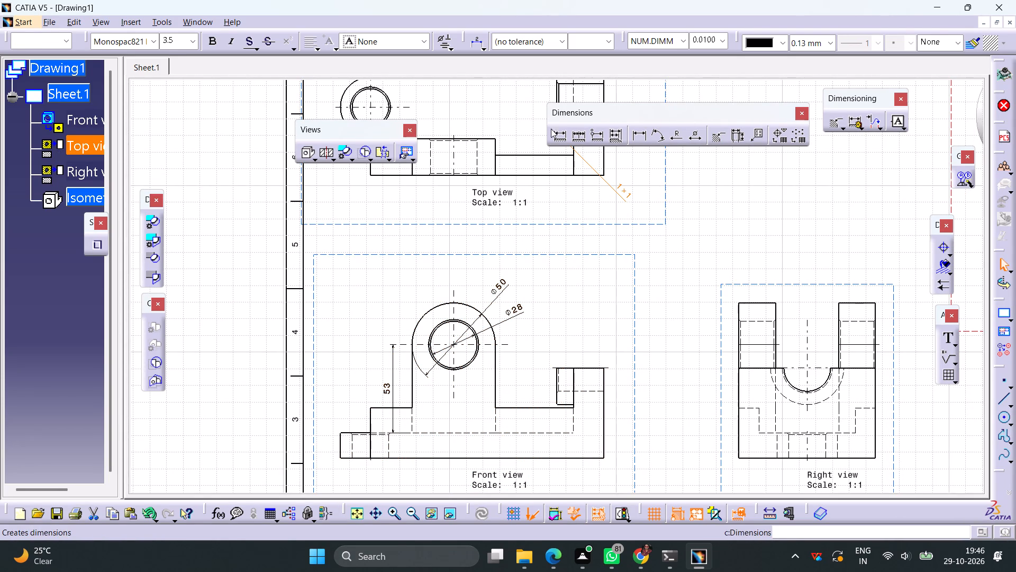
{"action": "left_click", "coordinate": [560, 137]}
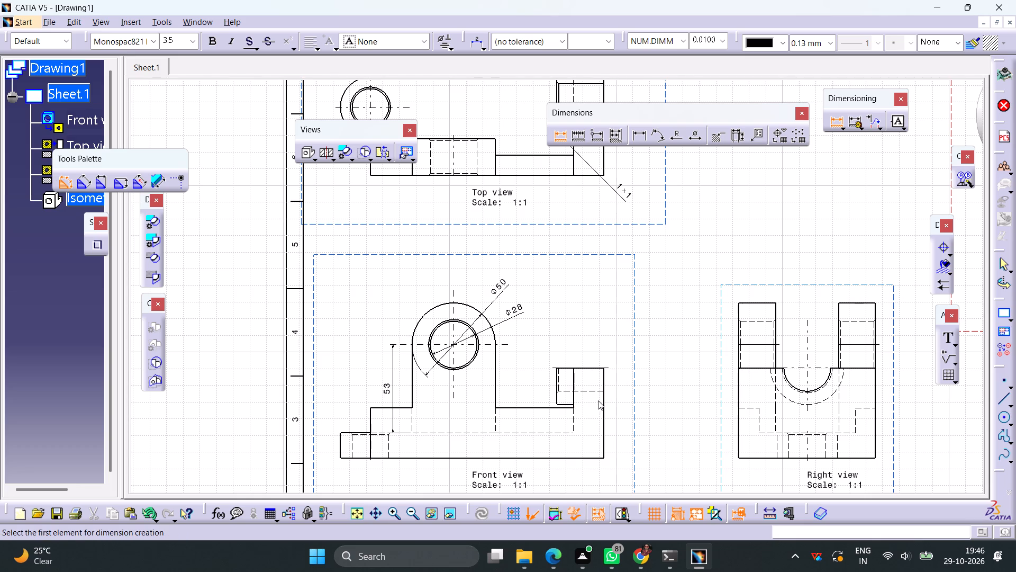
{"action": "left_click", "coordinate": [566, 404]}
{"action": "left_click", "coordinate": [534, 348]}
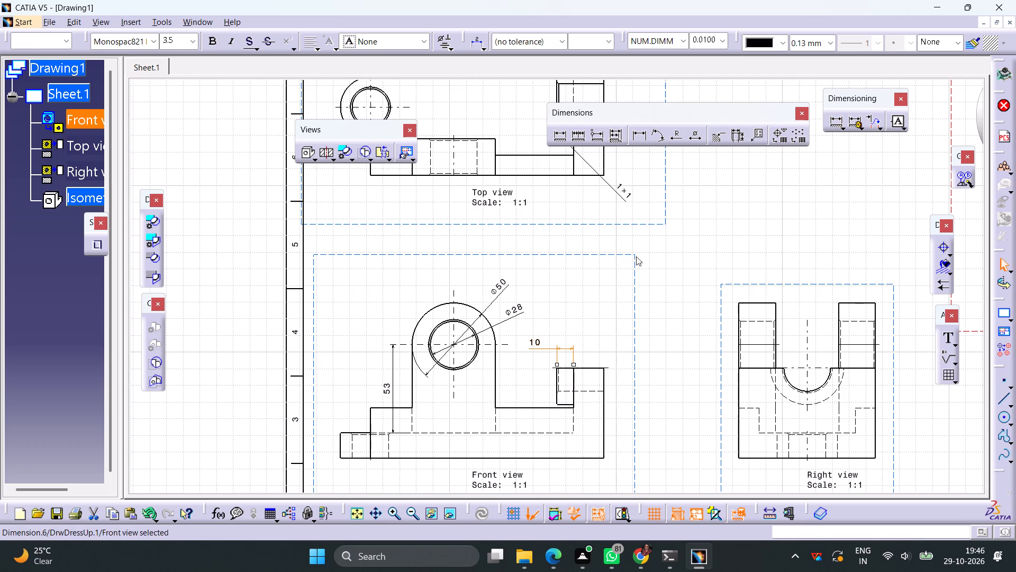
{"action": "left_click", "coordinate": [560, 137]}
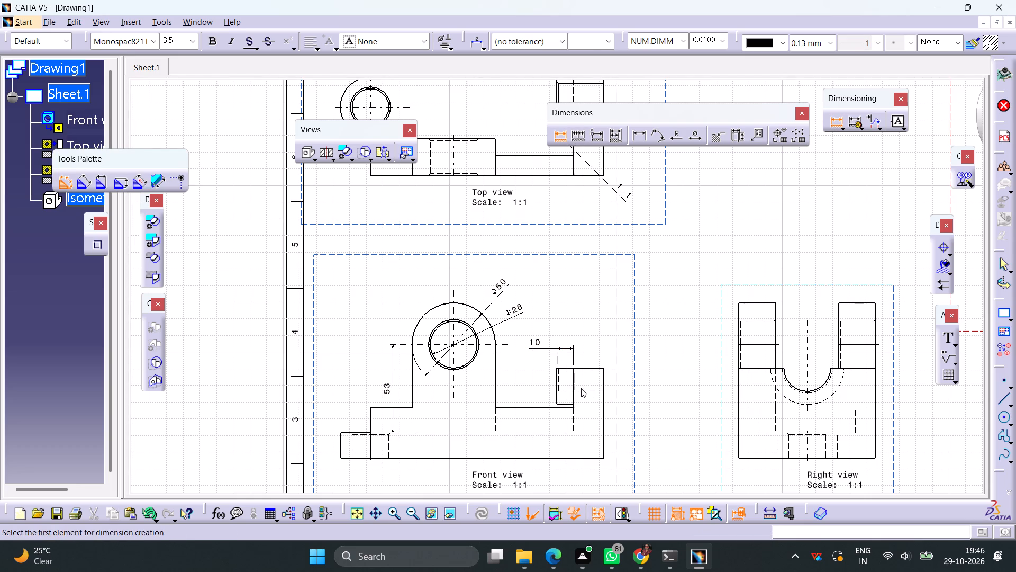
{"action": "left_click", "coordinate": [574, 380]}
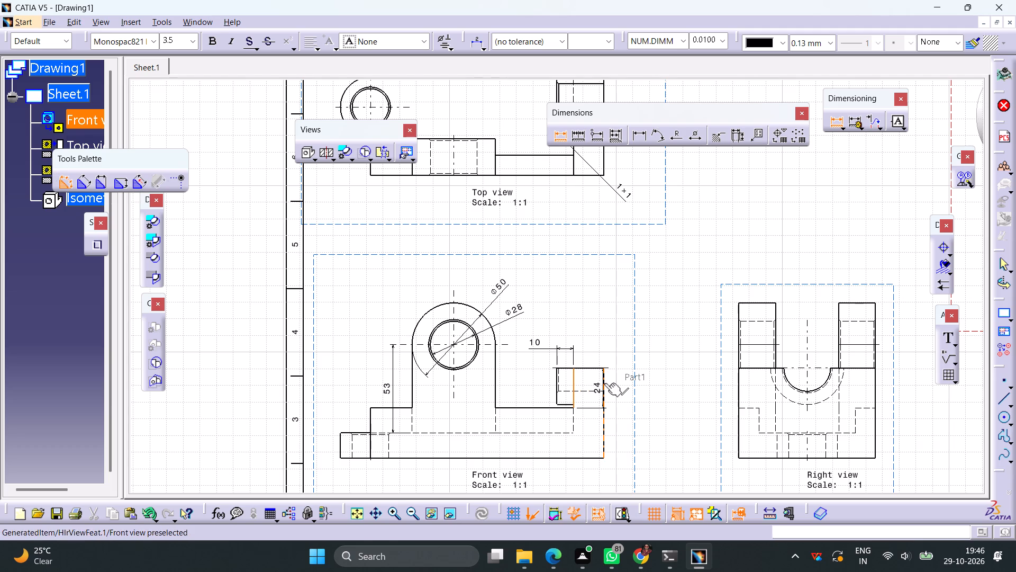
{"action": "left_click", "coordinate": [604, 383]}
{"action": "left_click", "coordinate": [619, 342]}
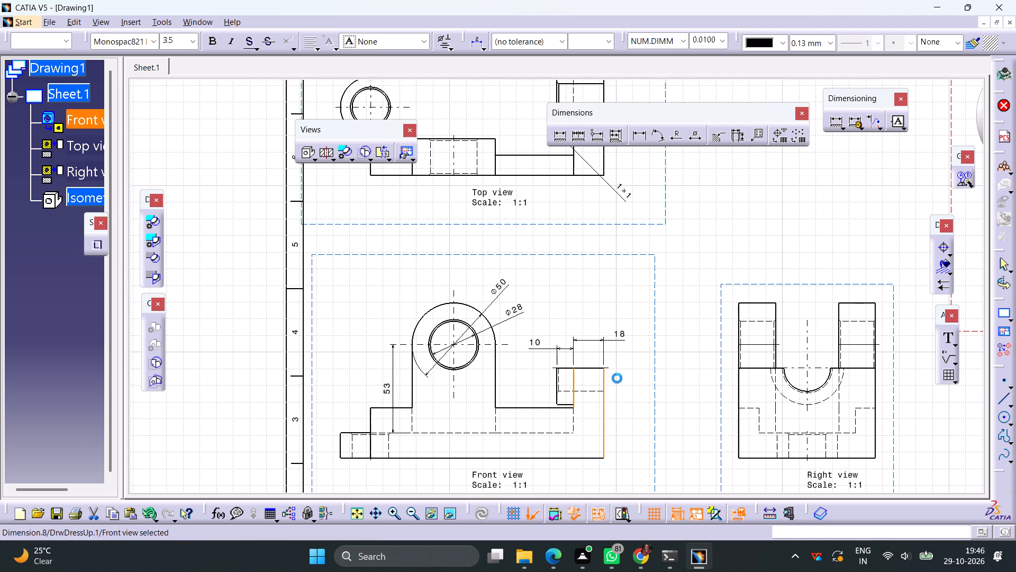
Dimension the height from the hidden floor line to the ledge between the lug and end wall in the front view.
{"action": "left_click", "coordinate": [554, 136]}
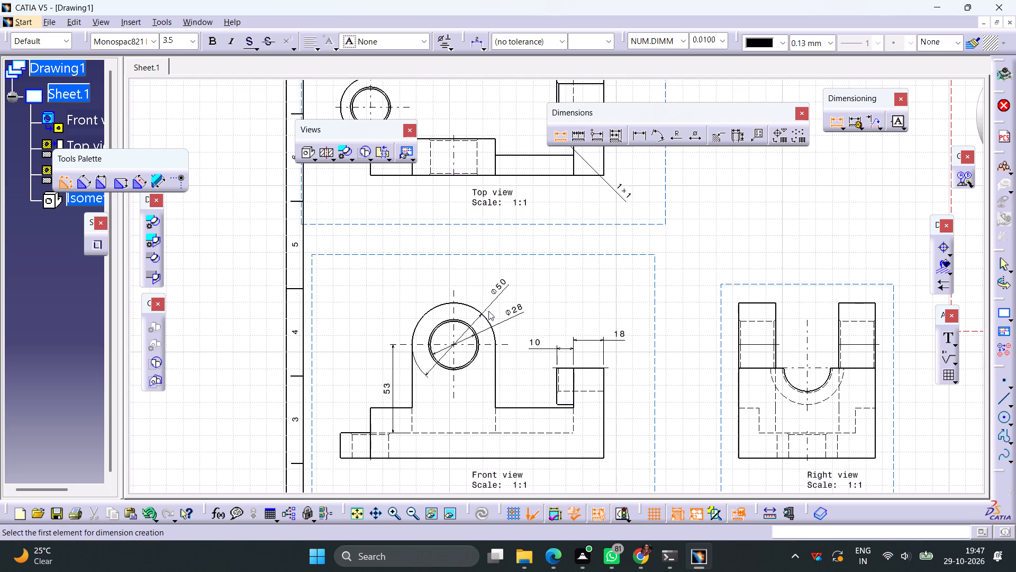
{"action": "left_click", "coordinate": [523, 408]}
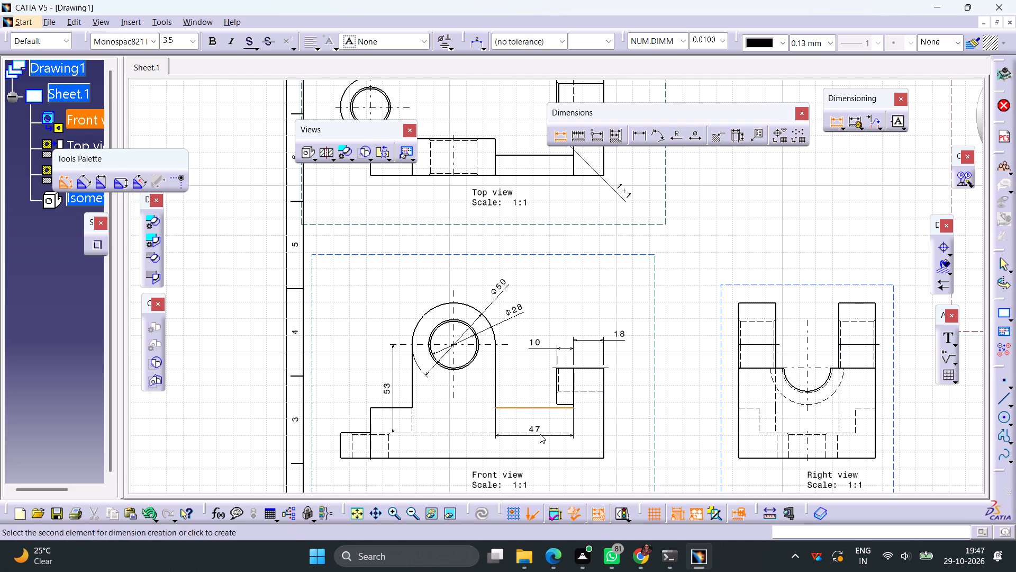
{"action": "left_click", "coordinate": [541, 432]}
{"action": "left_click", "coordinate": [513, 388]}
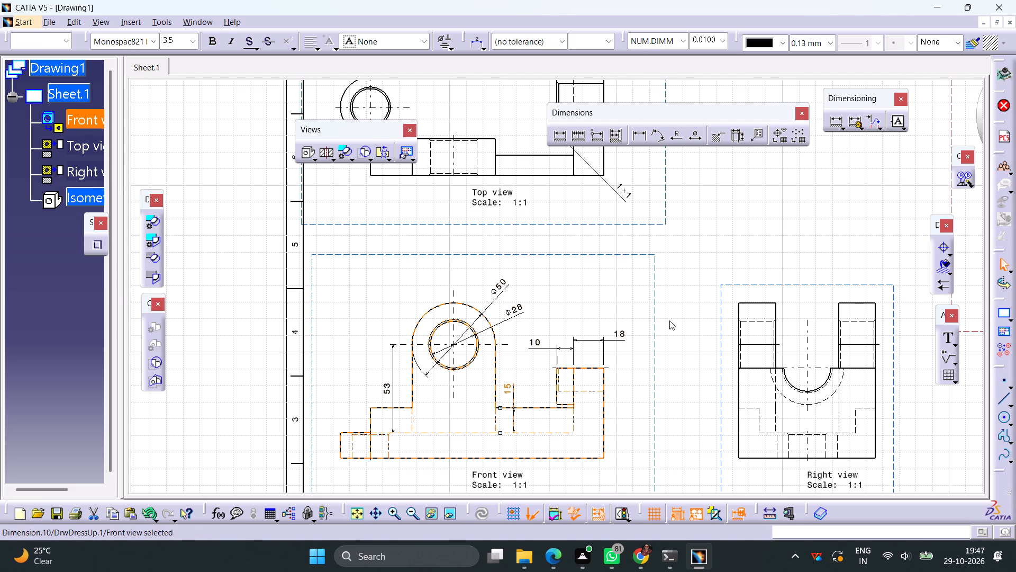
Dimension the rounded tab's hole diameter and outer radius in the top view, placing both to the tab's upper left.
{"action": "middle_click_drag", "start_coordinate": [668, 314], "coordinate": [663, 354], "text": "ctrl"}
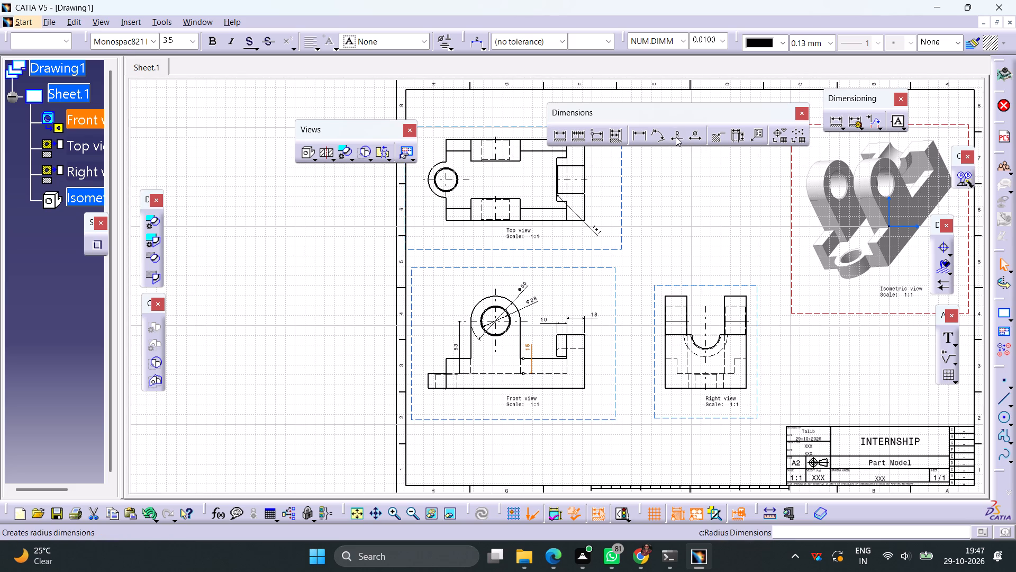
{"action": "left_click", "coordinate": [694, 136]}
{"action": "middle_click_drag", "start_coordinate": [545, 254], "coordinate": [598, 345]}
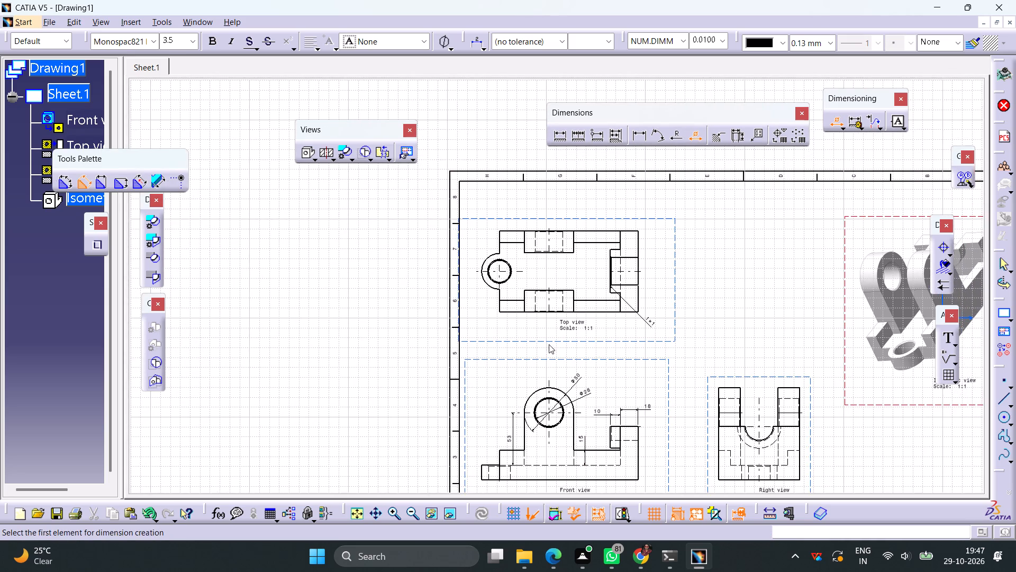
{"action": "middle_click_drag", "start_coordinate": [547, 344], "coordinate": [530, 261], "text": "ctrl"}
{"action": "middle_click_drag", "start_coordinate": [467, 243], "coordinate": [546, 324]}
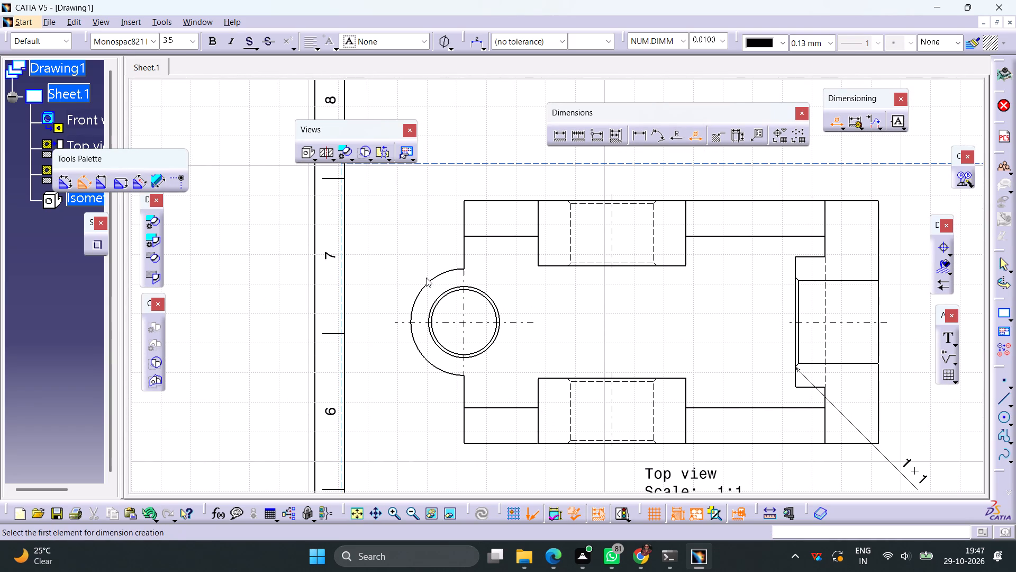
{"action": "left_click", "coordinate": [447, 296]}
{"action": "left_click", "coordinate": [411, 252]}
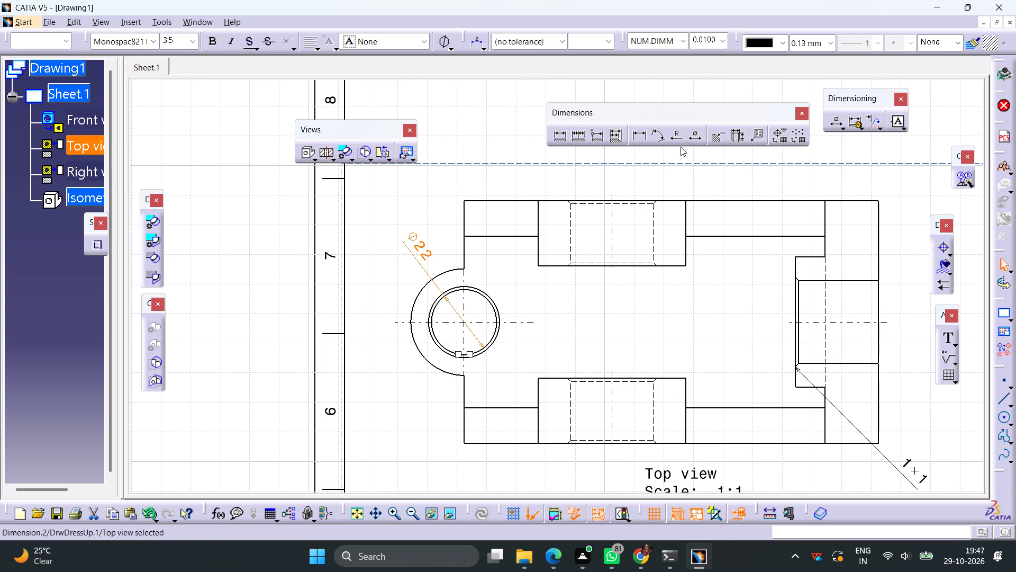
{"action": "left_click", "coordinate": [676, 142]}
{"action": "left_click", "coordinate": [424, 287]}
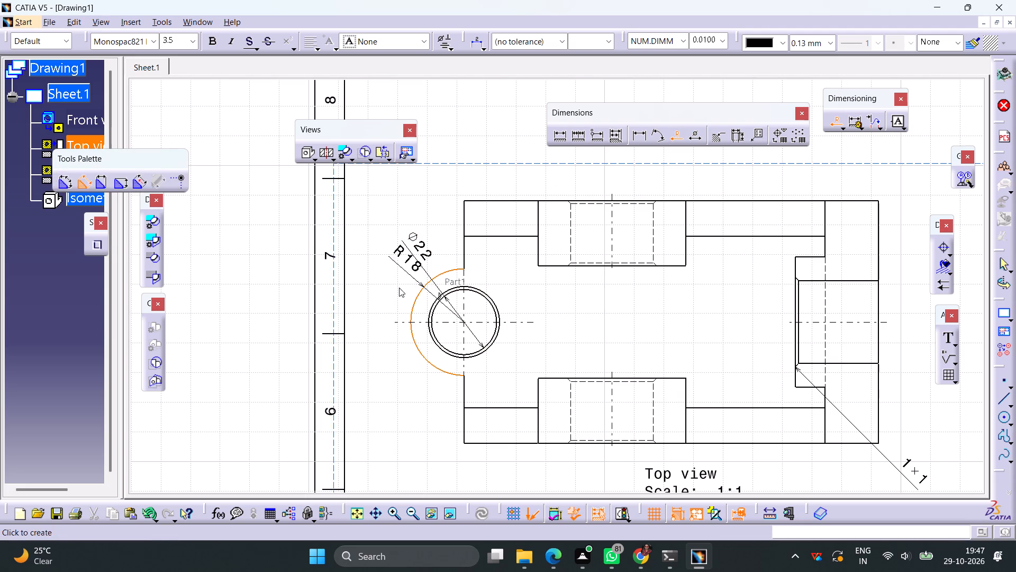
{"action": "left_click", "coordinate": [388, 296]}
Dimension the upper lug's thickness in the top view between its inner and outer faces, placing it above the part.
{"action": "middle_click_drag", "start_coordinate": [607, 300], "coordinate": [607, 355], "text": "ctrl"}
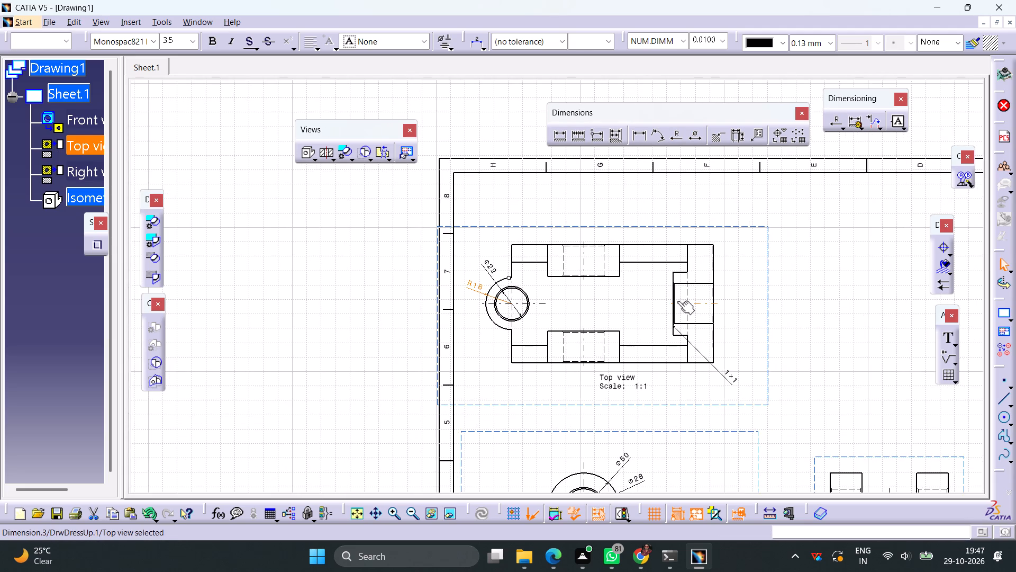
{"action": "middle_click_drag", "start_coordinate": [682, 296], "coordinate": [619, 162]}
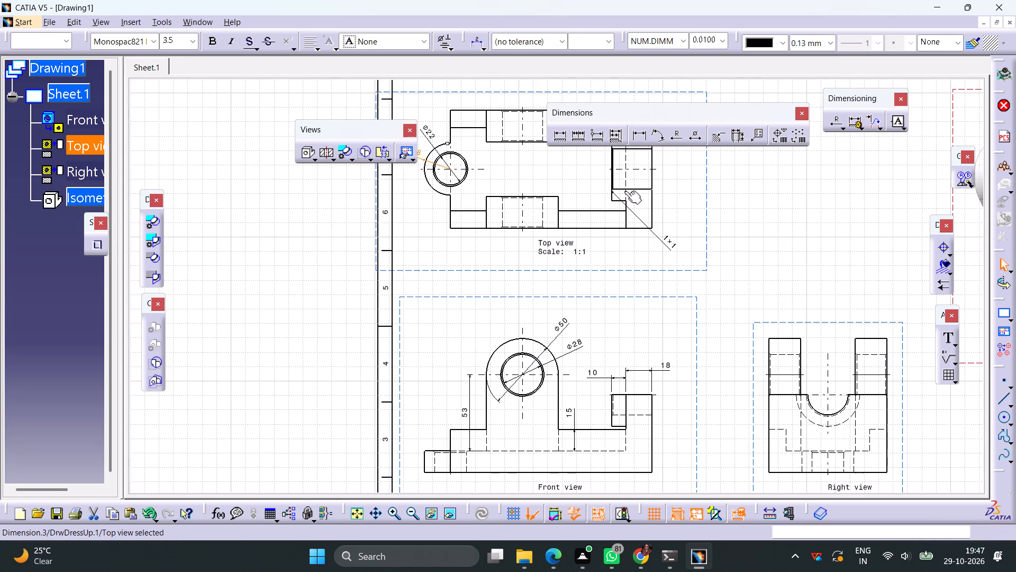
{"action": "middle_click_drag", "start_coordinate": [602, 267], "coordinate": [598, 338]}
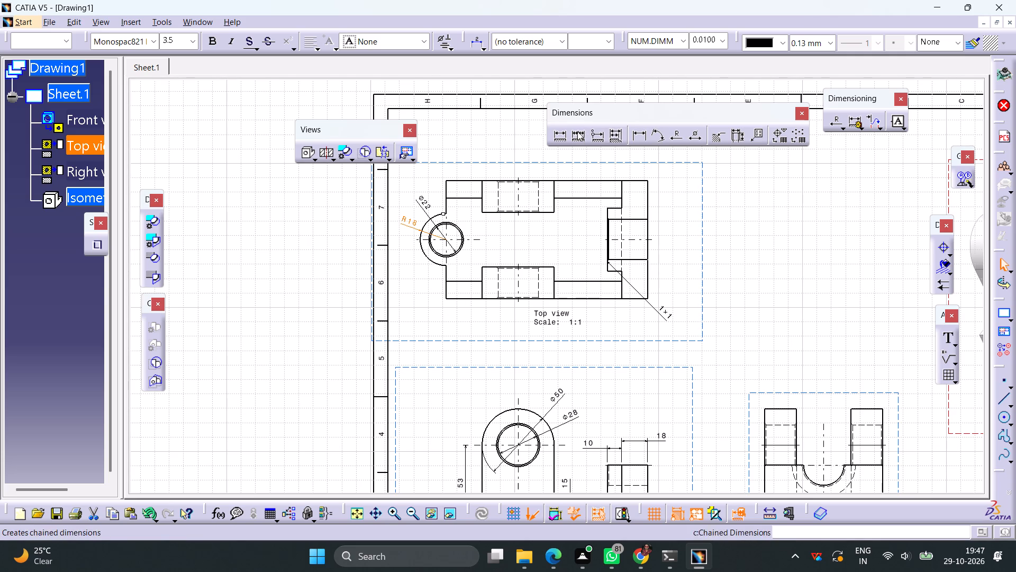
{"action": "left_click", "coordinate": [563, 136]}
{"action": "left_click", "coordinate": [489, 213]}
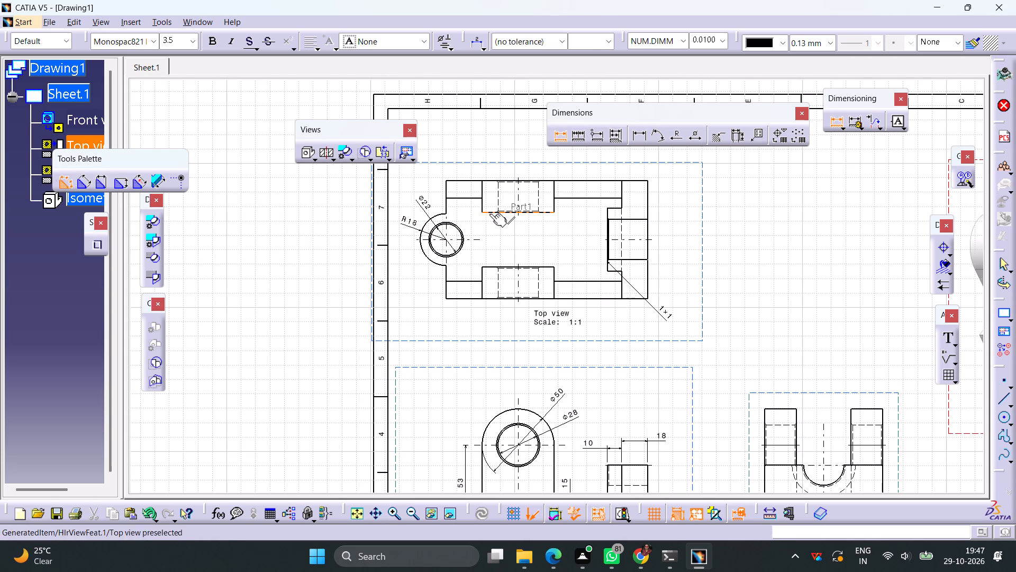
{"action": "left_click", "coordinate": [488, 180]}
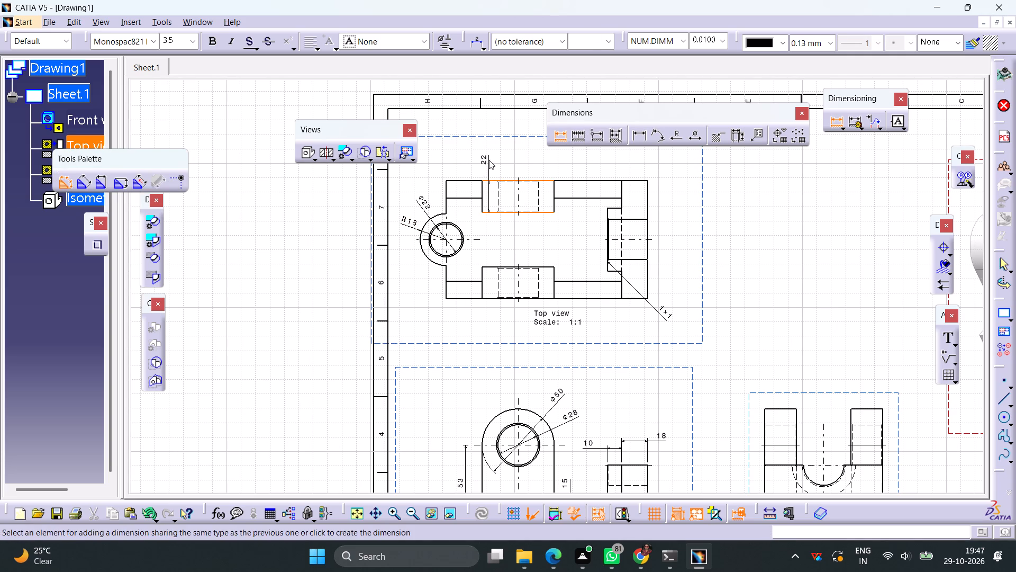
{"action": "left_click", "coordinate": [489, 160]}
{"action": "left_click", "coordinate": [742, 228]}
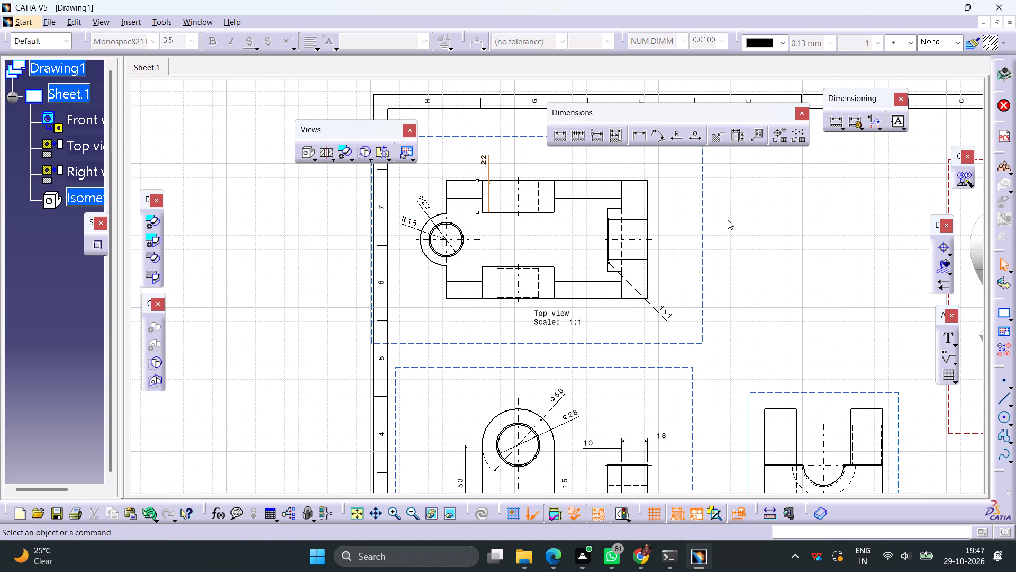
Dimension the upper side wall's thickness in the top view between the lug and end wall, placing it above the part.
{"action": "left_click", "coordinate": [559, 135]}
{"action": "left_click", "coordinate": [581, 199]}
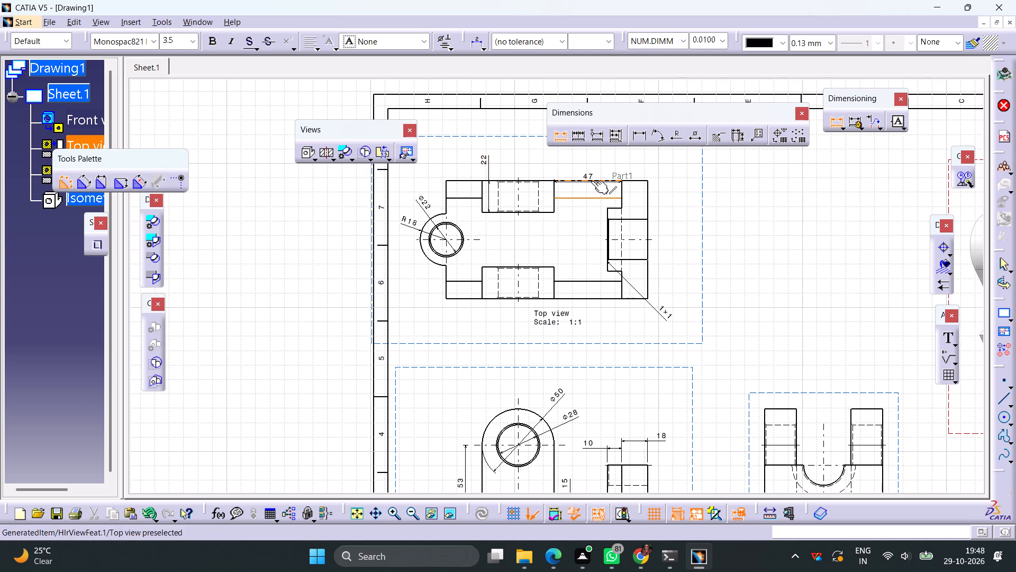
{"action": "left_click", "coordinate": [591, 181]}
{"action": "left_click", "coordinate": [587, 162]}
{"action": "middle_click_drag", "start_coordinate": [773, 250], "coordinate": [751, 293], "text": "ctrl"}
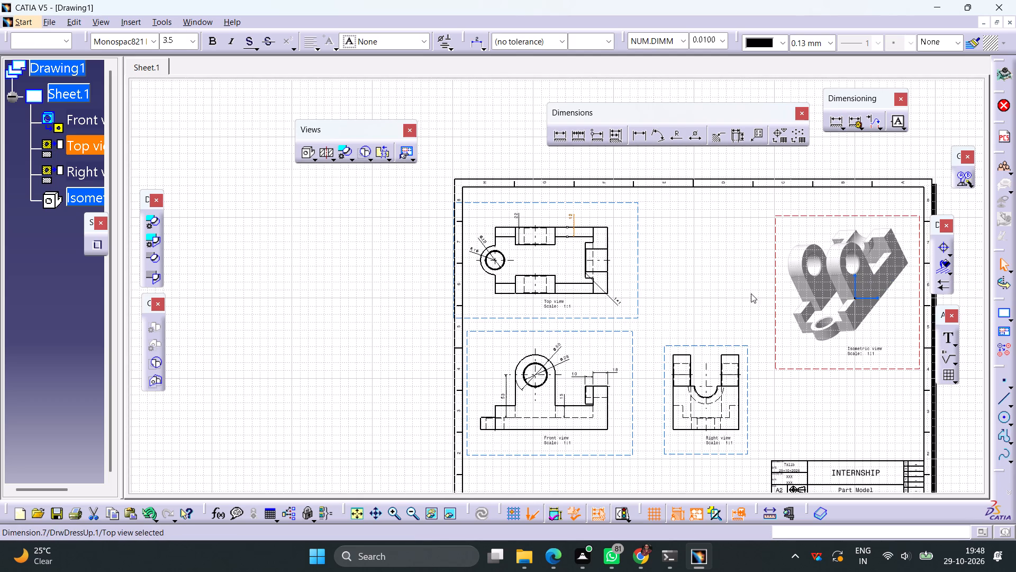
Dimension the length of the short ledge between the tab end and the lug in the front view, placing it above the ledge.
{"action": "middle_click_drag", "start_coordinate": [751, 293], "coordinate": [752, 293], "text": "ctrl"}
{"action": "middle_click_drag", "start_coordinate": [671, 320], "coordinate": [645, 227]}
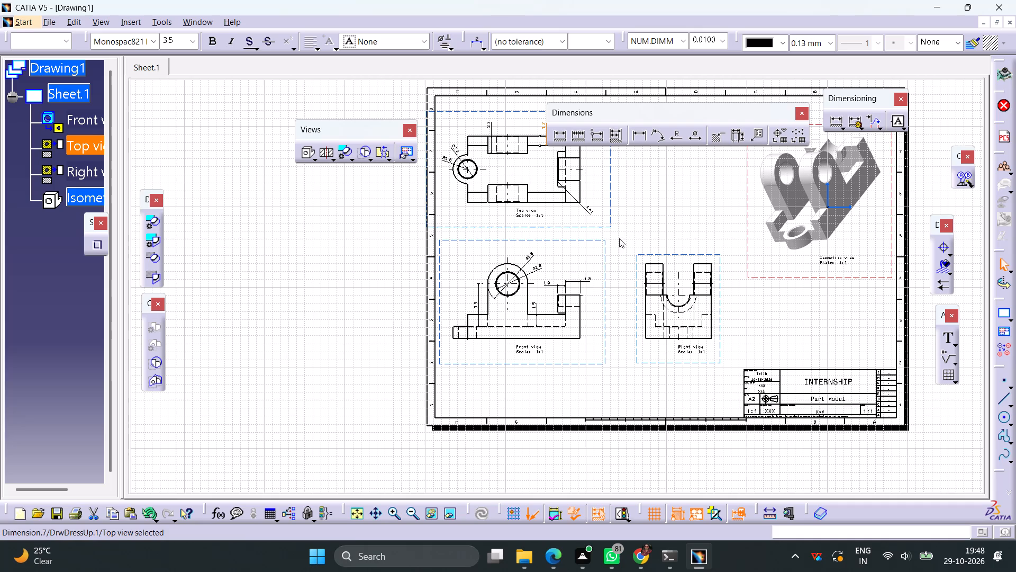
{"action": "left_click", "coordinate": [637, 137]}
{"action": "middle_click_drag", "start_coordinate": [525, 332], "coordinate": [533, 282], "text": "ctrl"}
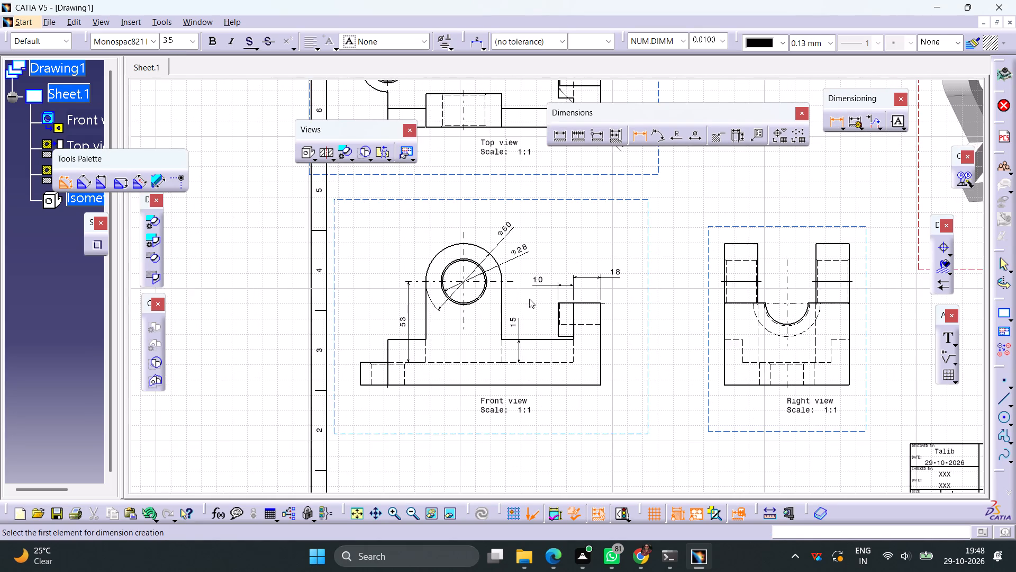
{"action": "middle_click_drag", "start_coordinate": [524, 336], "coordinate": [666, 240]}
{"action": "left_click", "coordinate": [540, 243]}
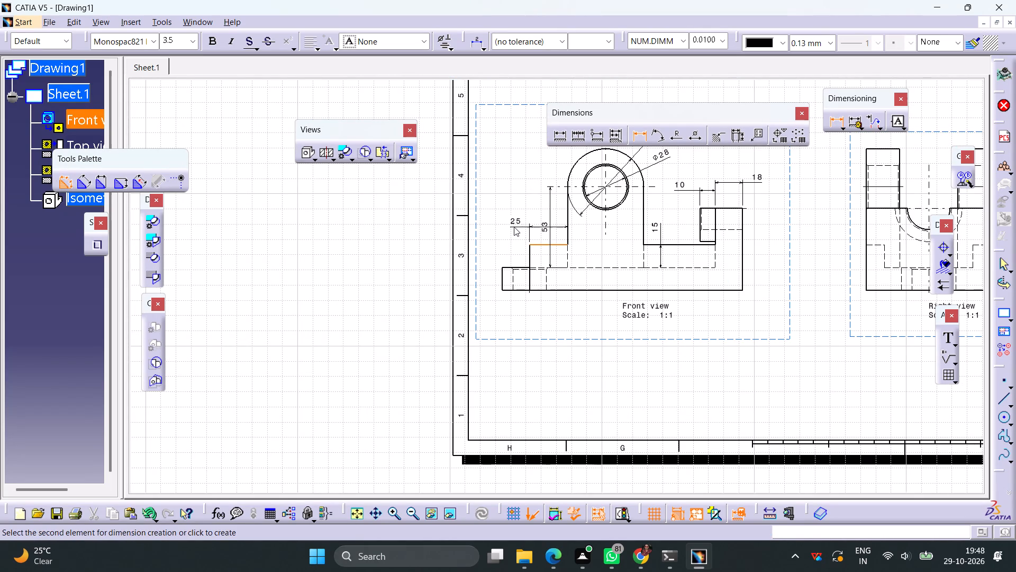
{"action": "left_click", "coordinate": [512, 227]}
Dimension the base body's height at the rounded-tab end in the front view, placing it outside the part beyond the tab.
{"action": "left_click", "coordinate": [636, 140]}
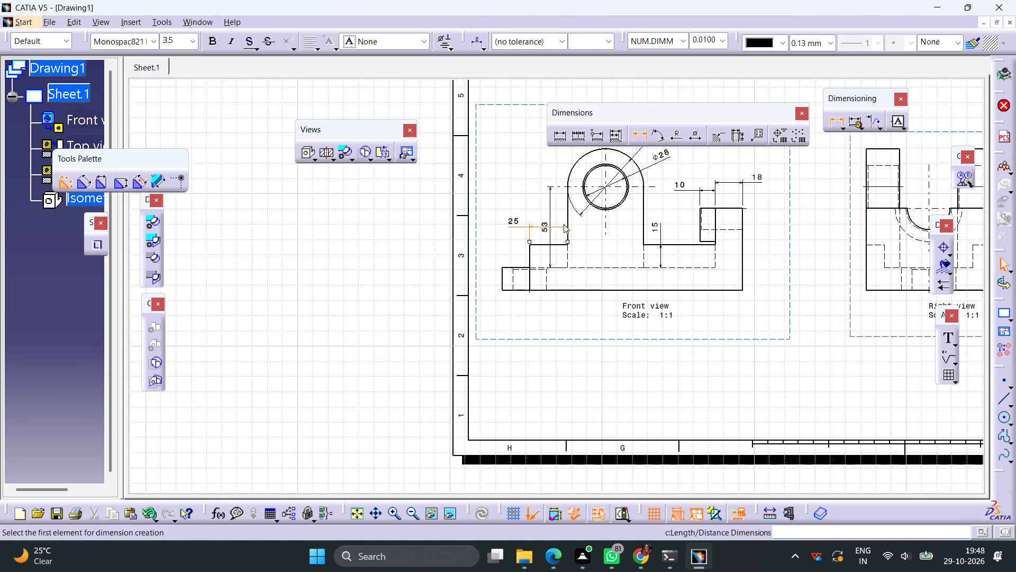
{"action": "left_click", "coordinate": [528, 254]}
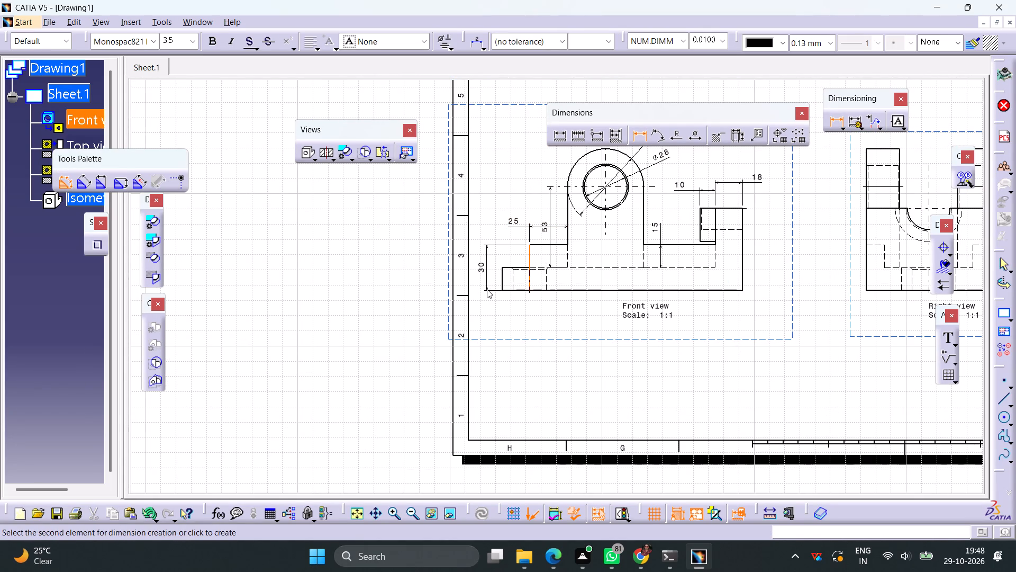
{"action": "left_click", "coordinate": [487, 278]}
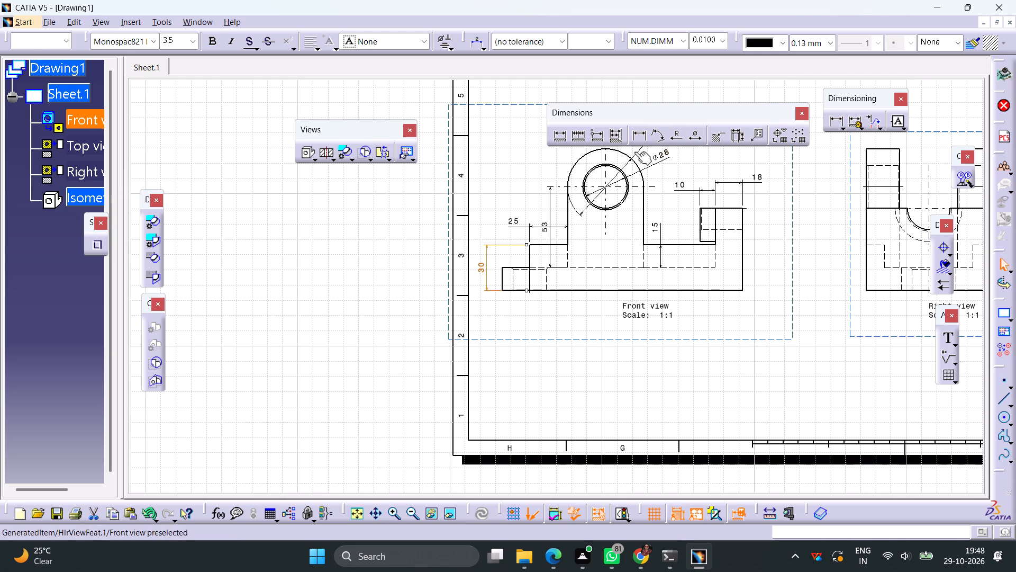
Dimension the bottom edge's length below the front view and move the view's name label down clear of the dimension.
{"action": "left_click", "coordinate": [635, 138]}
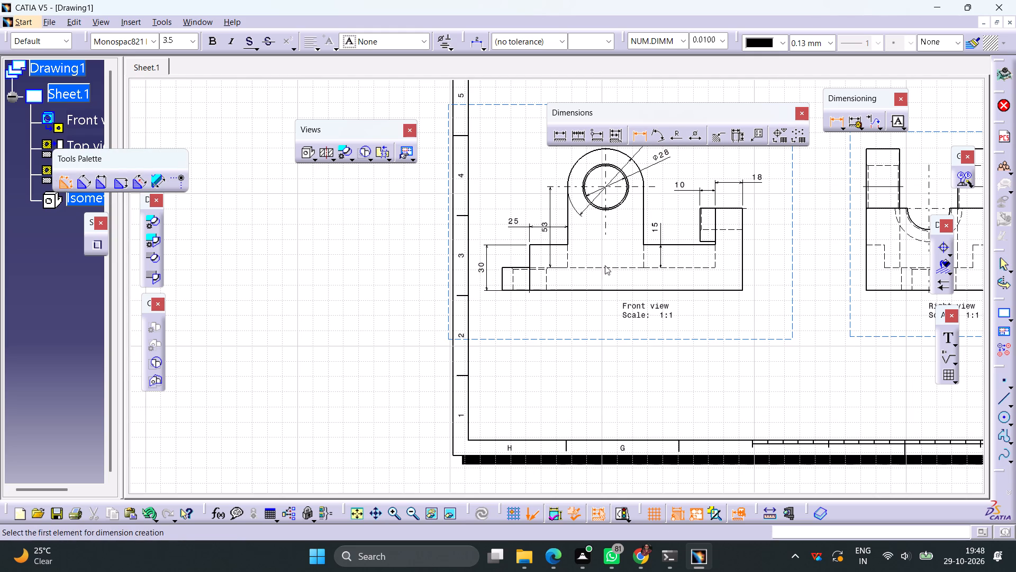
{"action": "left_click", "coordinate": [573, 291]}
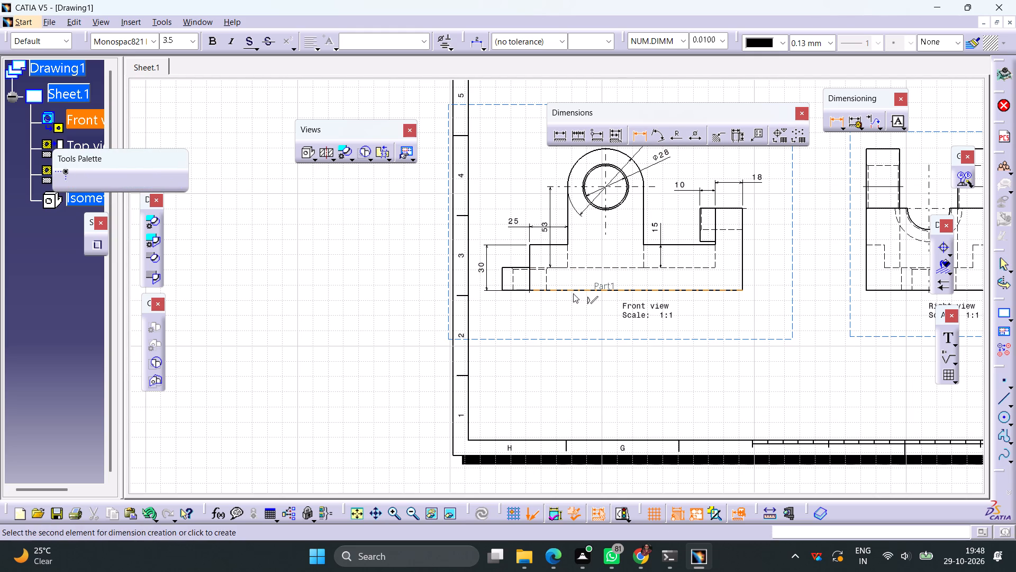
{"action": "left_click", "coordinate": [573, 306]}
{"action": "left_click_drag", "start_coordinate": [633, 310], "coordinate": [615, 325]}
Dimension the end wall's full height in the front view, placing it outside the part beyond the wall.
{"action": "left_click", "coordinate": [557, 143]}
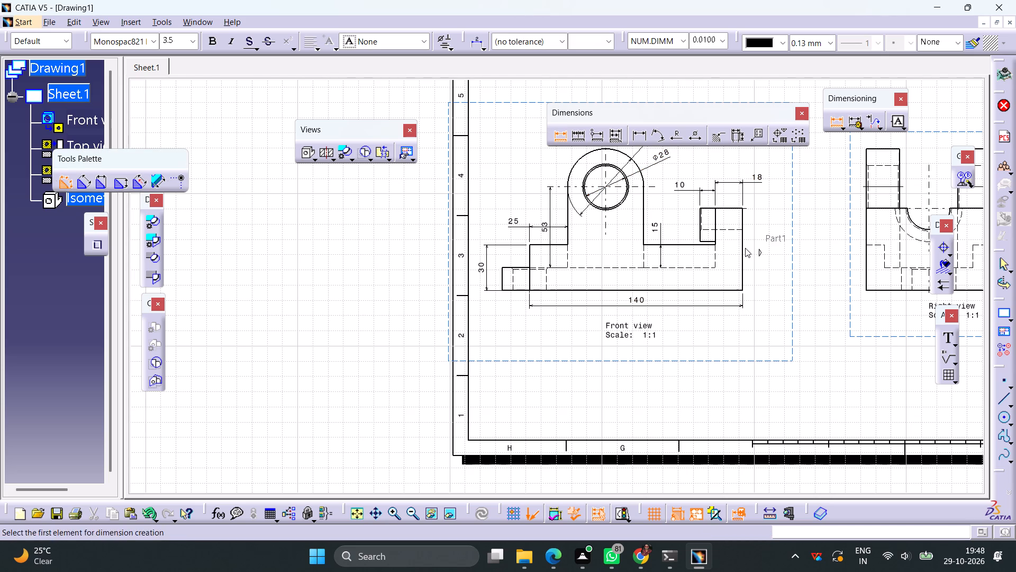
{"action": "left_click", "coordinate": [744, 258]}
{"action": "left_click", "coordinate": [768, 258]}
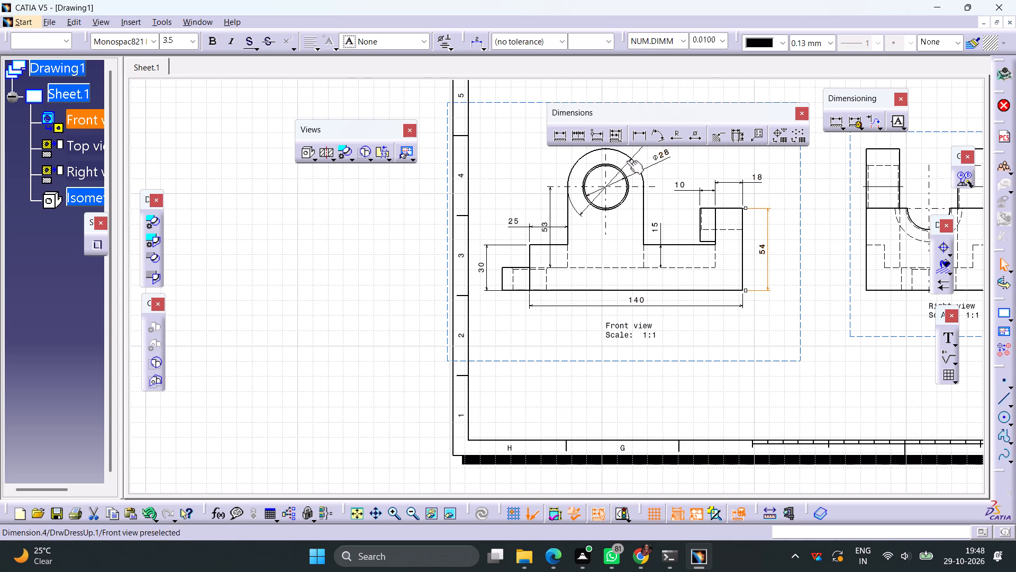
Dimension the length of the ledge between the lug and the end wall in the front view, placing it just below the edge.
{"action": "left_click", "coordinate": [561, 136]}
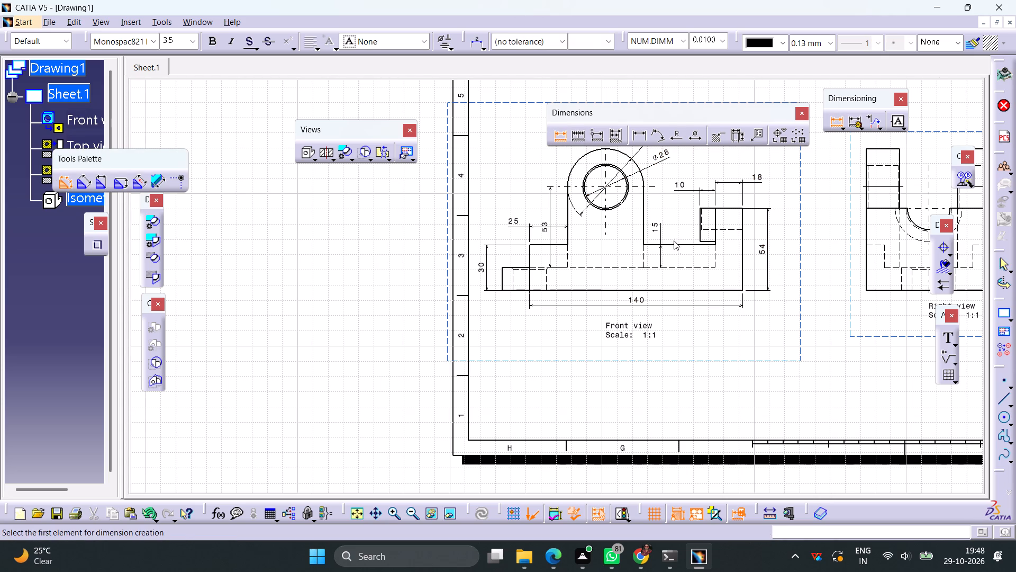
{"action": "left_click", "coordinate": [674, 244]}
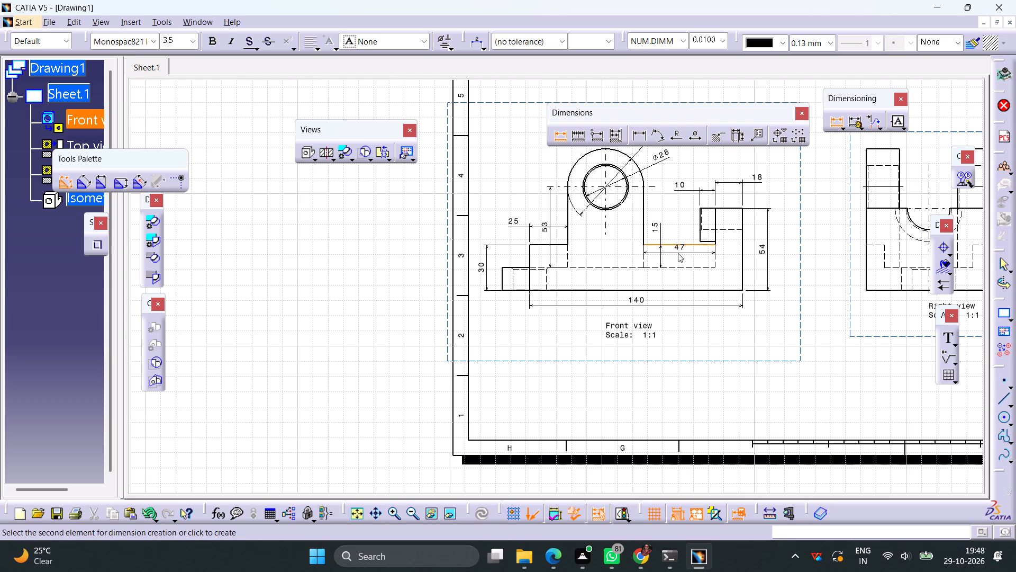
{"action": "left_click", "coordinate": [678, 253]}
Dimension the radius of the visible semicircular cutout in the right view, placing it above the cutout.
{"action": "middle_click_drag", "start_coordinate": [763, 266], "coordinate": [753, 293], "text": "ctrl"}
{"action": "middle_click_drag", "start_coordinate": [761, 315], "coordinate": [532, 376]}
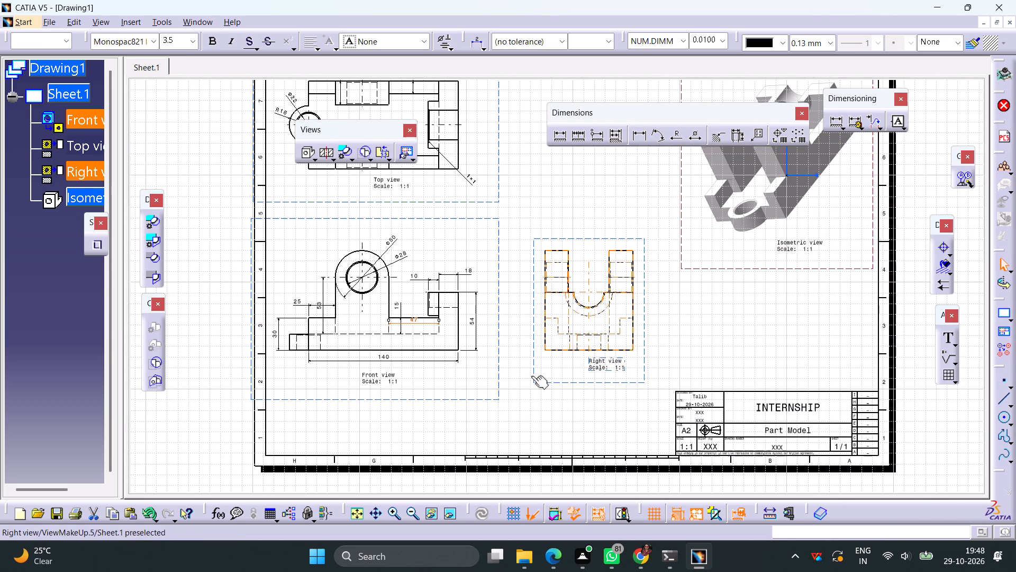
{"action": "middle_click_drag", "start_coordinate": [673, 270], "coordinate": [673, 329]}
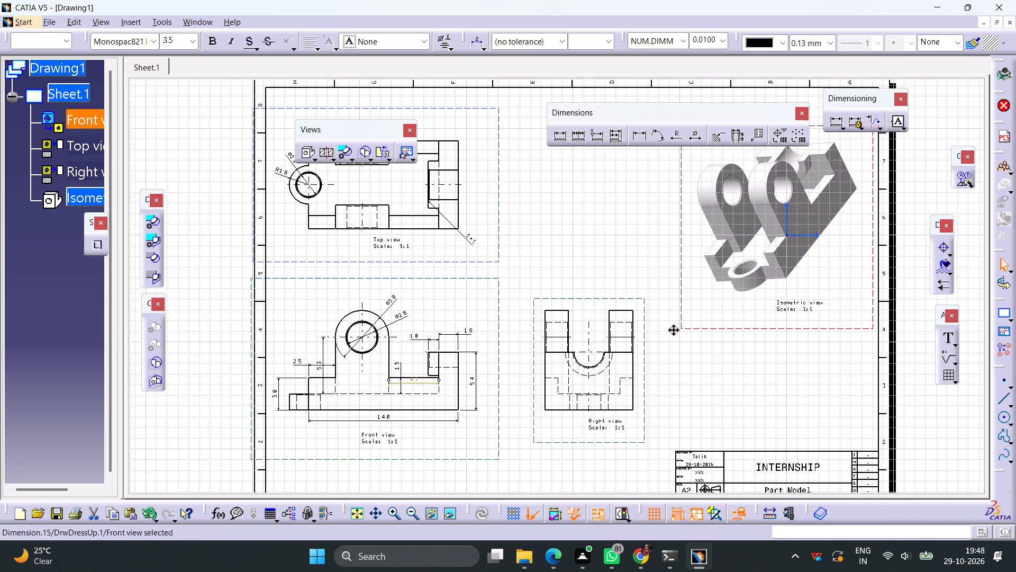
{"action": "middle_click_drag", "start_coordinate": [673, 329], "coordinate": [695, 346]}
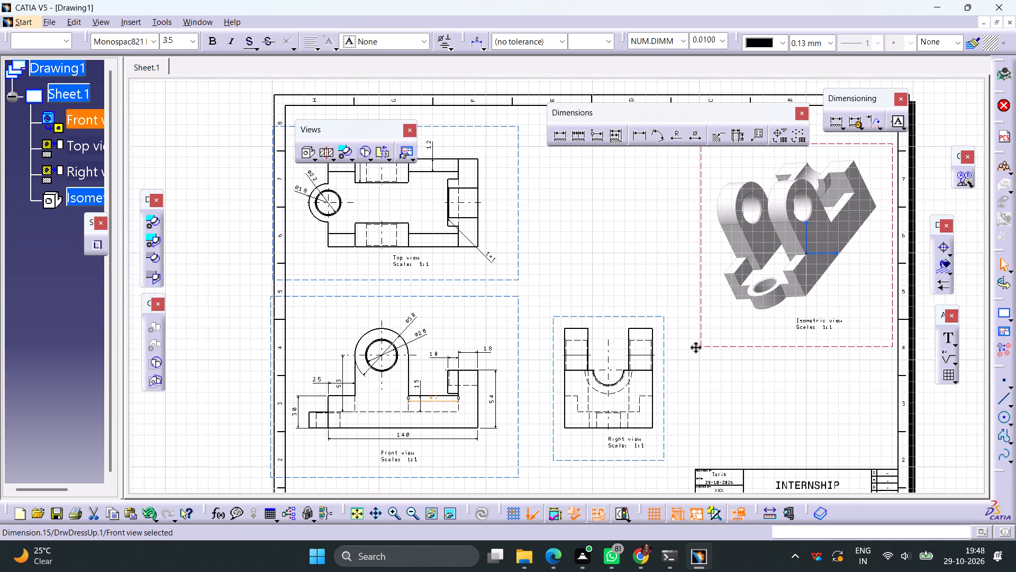
{"action": "middle_click_drag", "start_coordinate": [695, 346], "coordinate": [678, 345]}
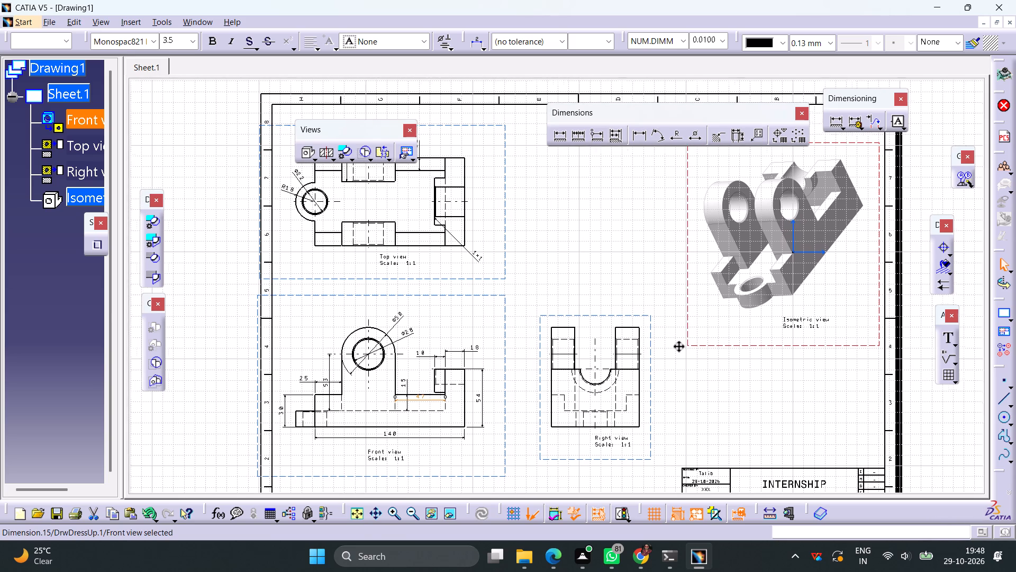
{"action": "middle_click_drag", "start_coordinate": [678, 345], "coordinate": [664, 340]}
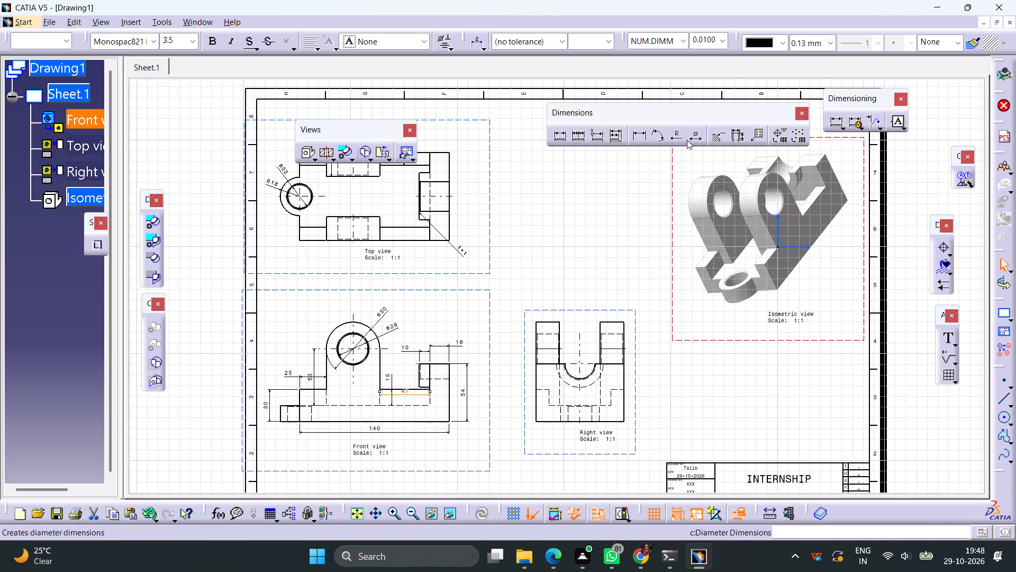
{"action": "left_click", "coordinate": [678, 136]}
{"action": "middle_click_drag", "start_coordinate": [626, 338], "coordinate": [623, 262], "text": "ctrl"}
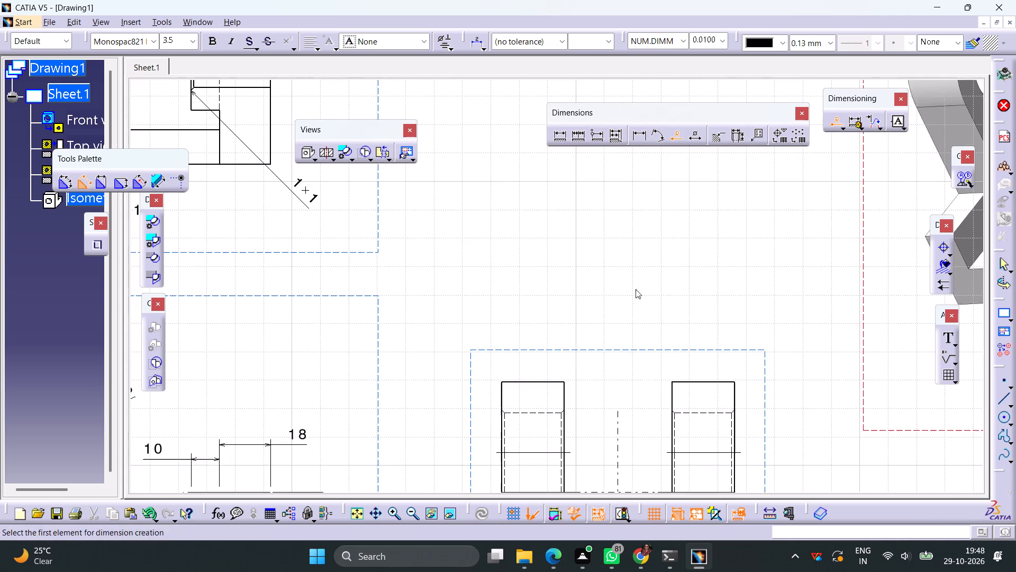
{"action": "middle_click_drag", "start_coordinate": [640, 398], "coordinate": [588, 115]}
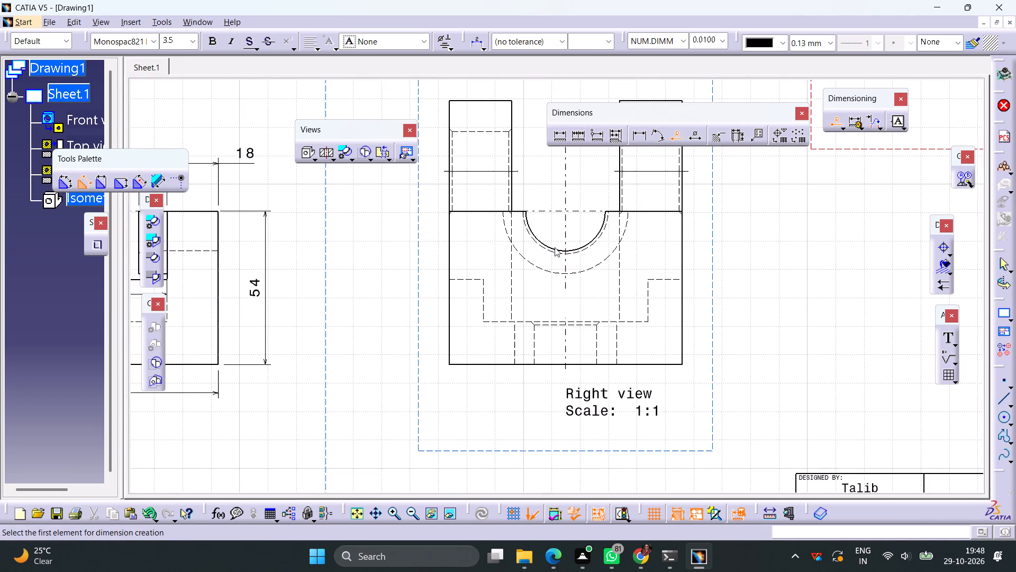
{"action": "left_click", "coordinate": [552, 249]}
{"action": "left_click", "coordinate": [546, 186]}
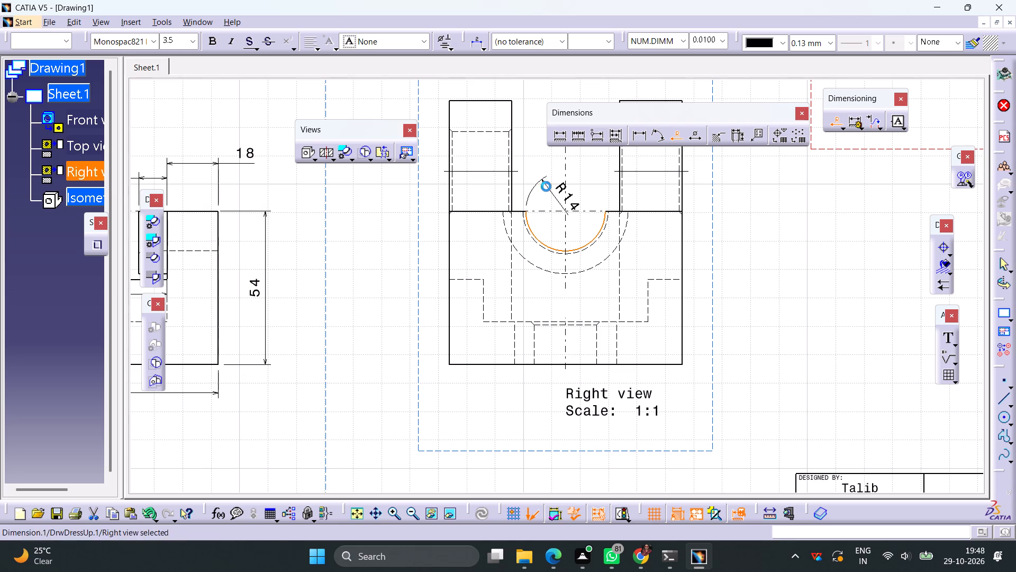
Dimension the radius of the larger hidden arc around the cutout in the right view, placing it above, opposite the first radius.
{"action": "left_click", "coordinate": [674, 141]}
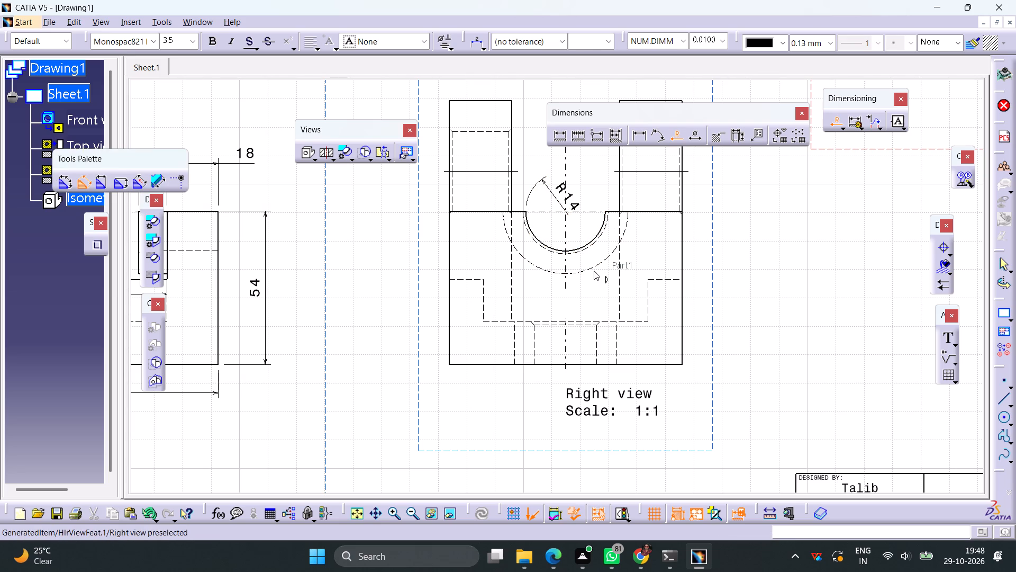
{"action": "left_click", "coordinate": [595, 264]}
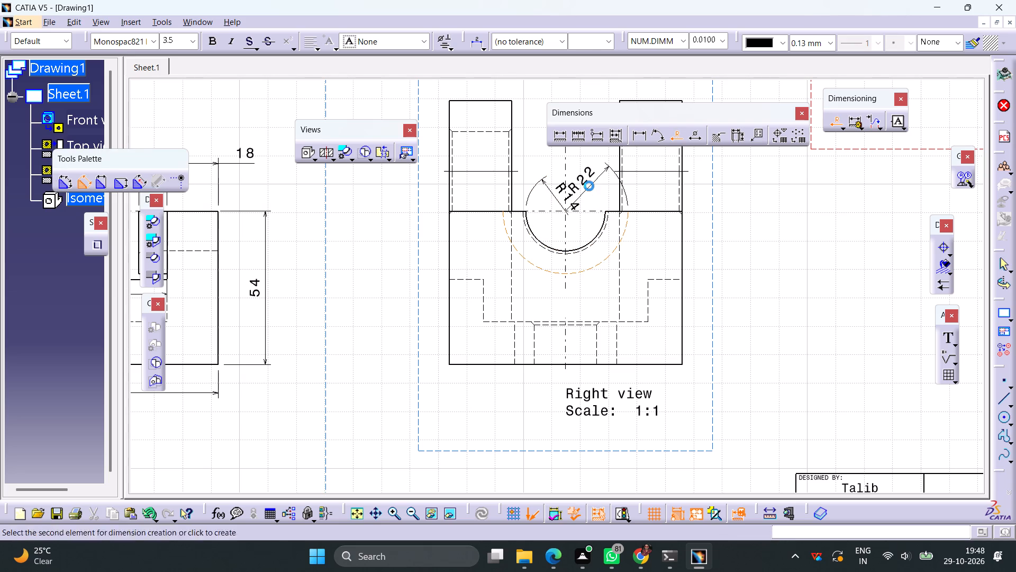
{"action": "left_click", "coordinate": [589, 186]}
Save the drawing as Drawing1 in CATDrawing format in the internship folder, proceeding without saving the linked modified document.
{"action": "middle_click_drag", "start_coordinate": [718, 233], "coordinate": [717, 282], "text": "ctrl"}
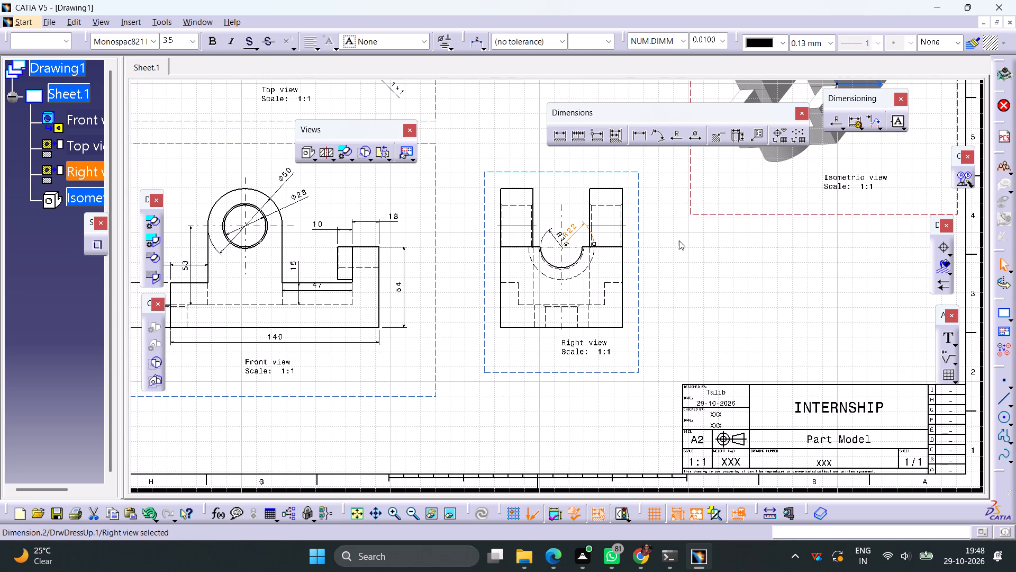
{"action": "left_click", "coordinate": [49, 21]}
{"action": "left_click", "coordinate": [97, 133]}
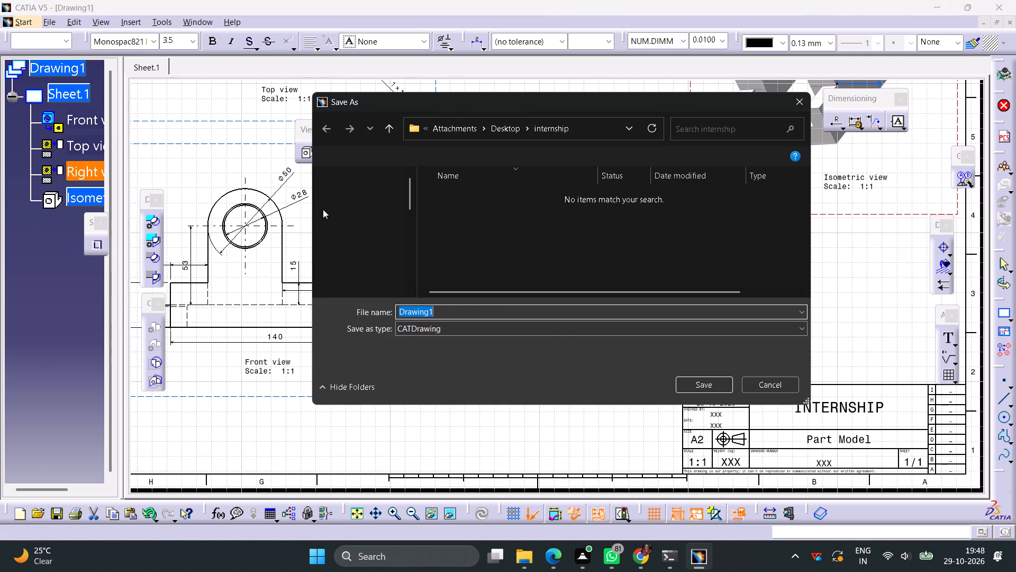
{"action": "left_click", "coordinate": [710, 388]}
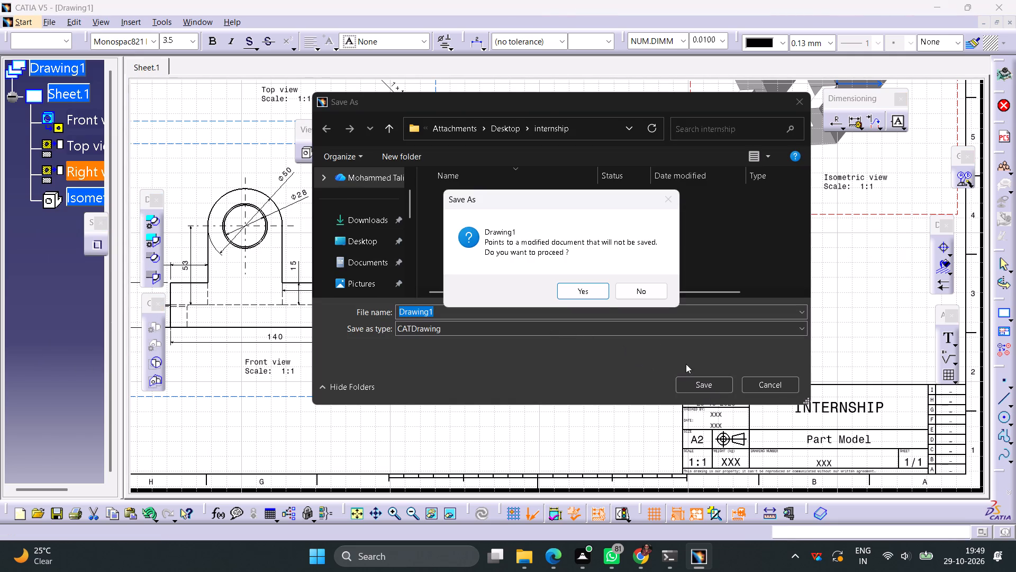
{"action": "left_click", "coordinate": [596, 292]}
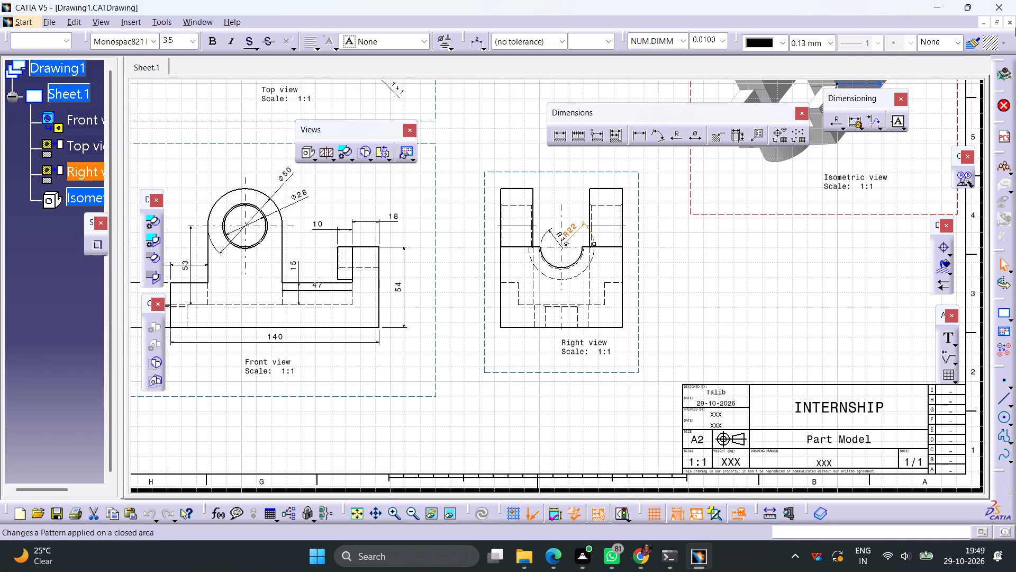
Close the saved drawing and the bracket part document.
{"action": "left_click", "coordinate": [1010, 26]}
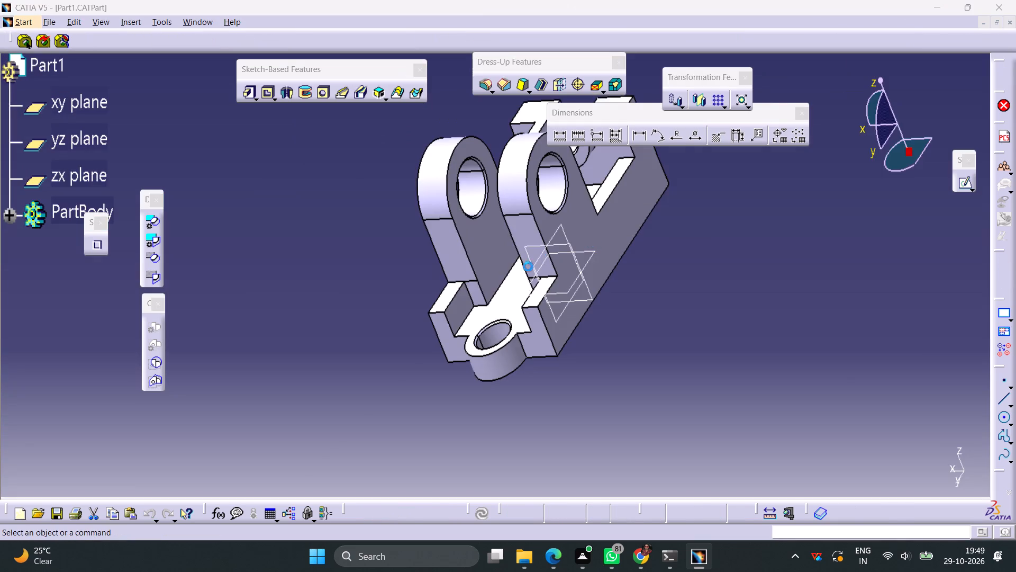
{"action": "left_click", "coordinate": [529, 308]}
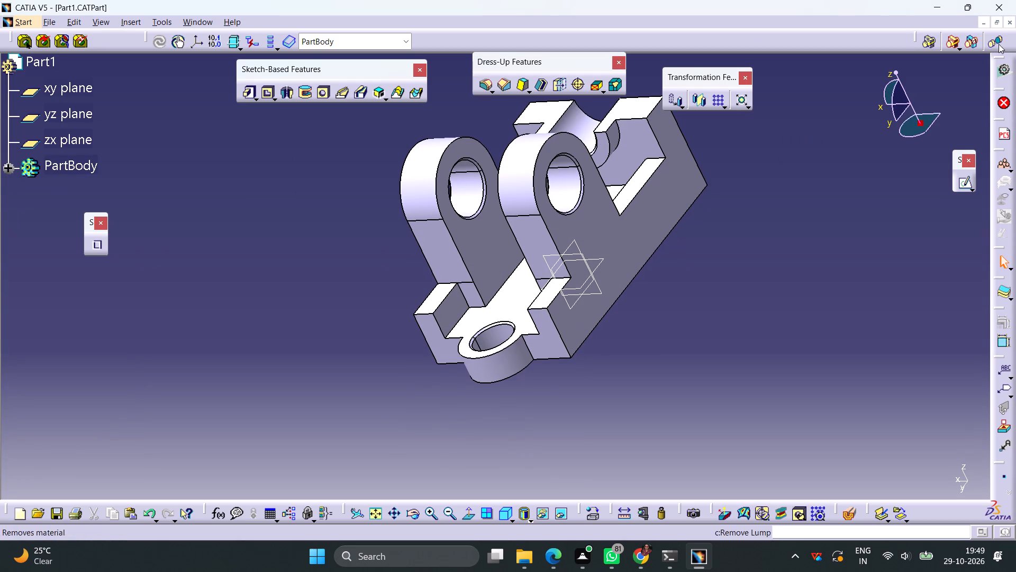
{"action": "left_click", "coordinate": [1005, 26]}
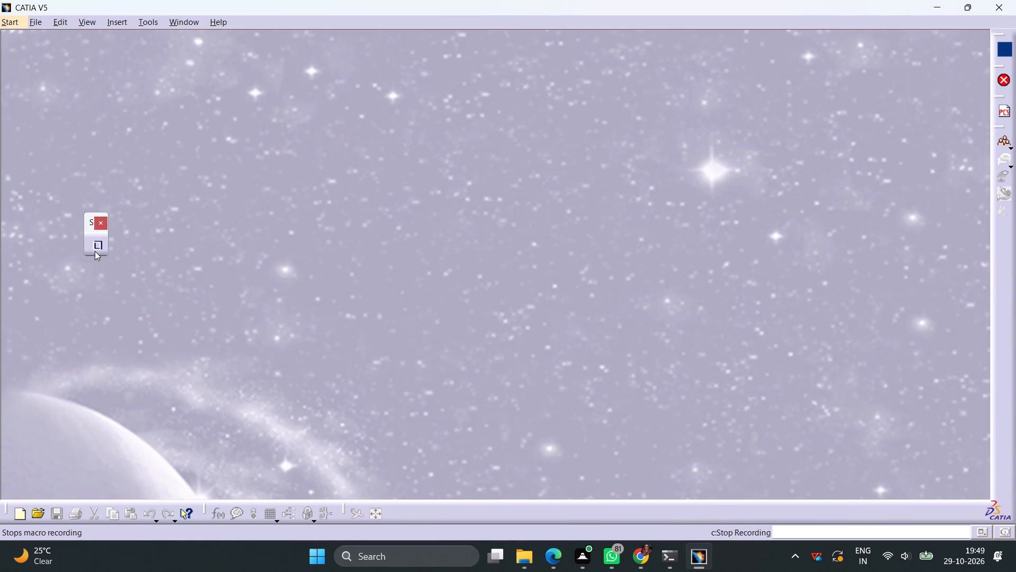
Stop the macro recording.
{"action": "left_click", "coordinate": [95, 251]}
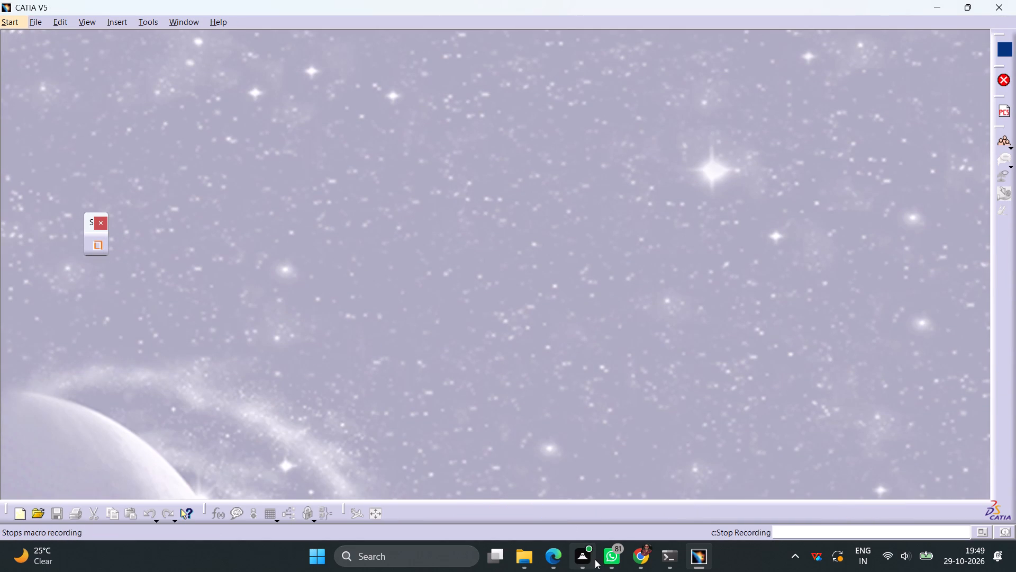